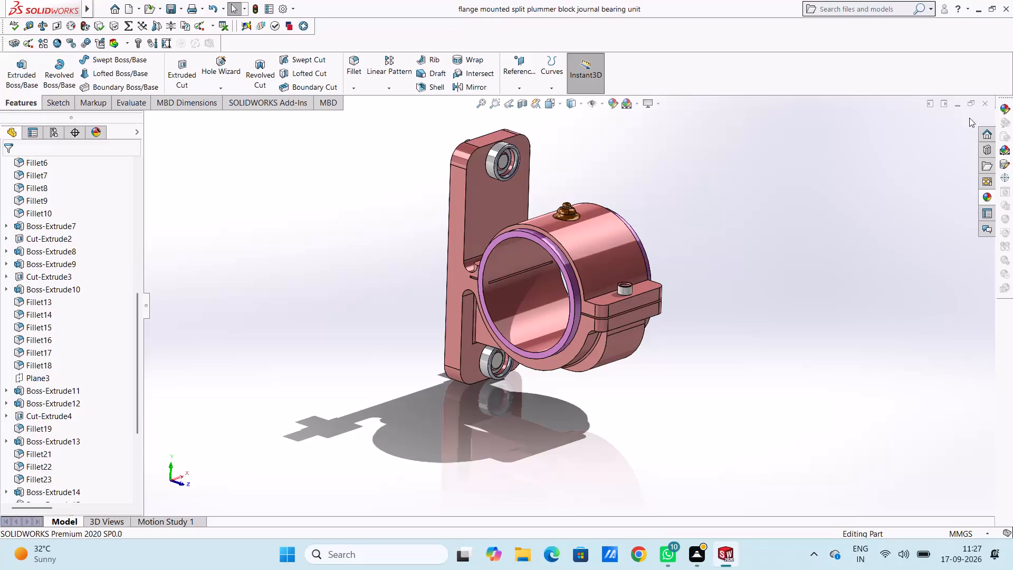
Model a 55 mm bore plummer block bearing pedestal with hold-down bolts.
Close the open plummer block bearing model and create a new part document.
click(987, 106)
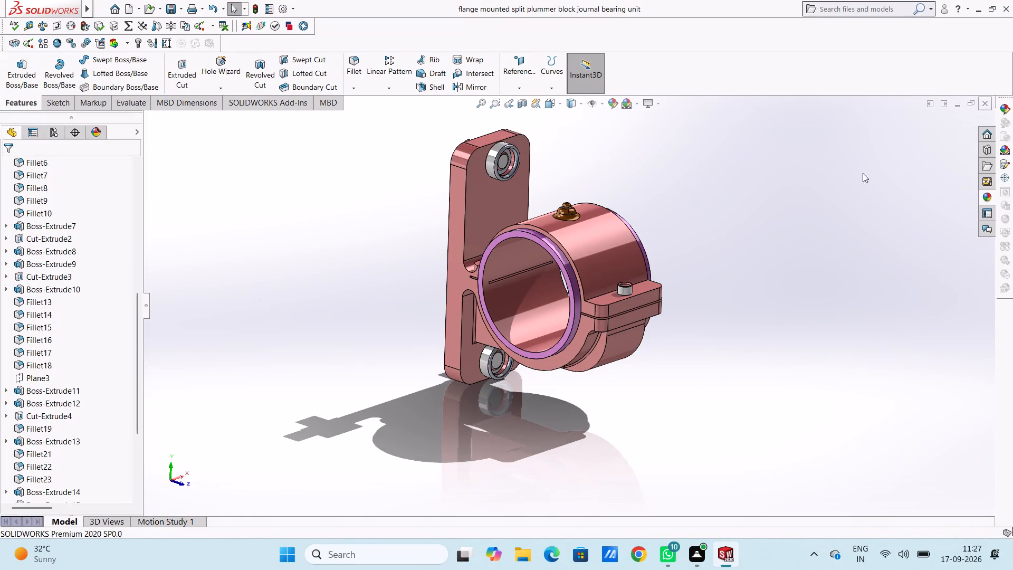
click(128, 9)
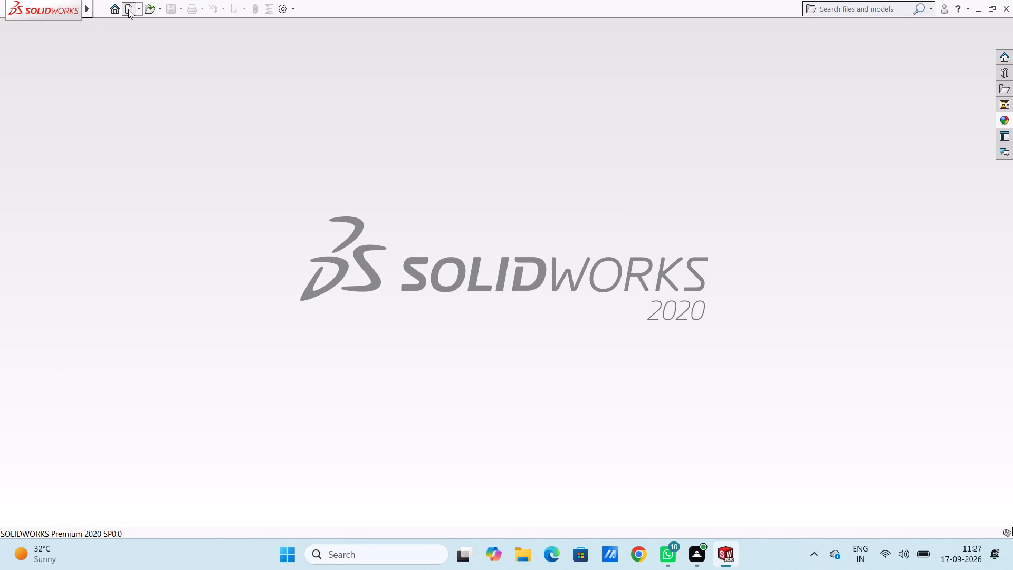
click(425, 410)
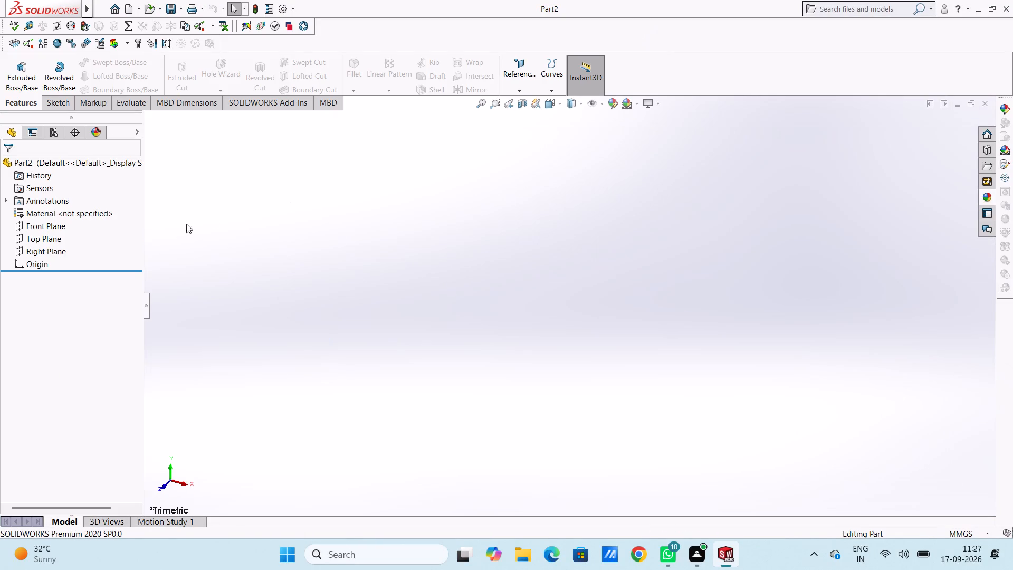
Start a sketch on the Front Plane and draw a center rectangle at the origin, 73 mm high and 210 mm wide.
click(39, 225)
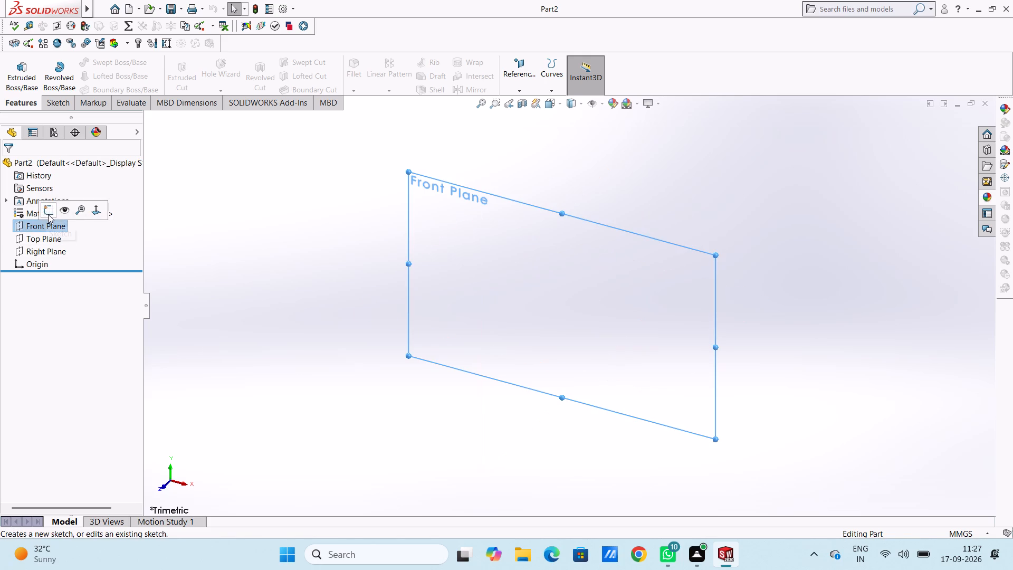
click(49, 213)
click(277, 262)
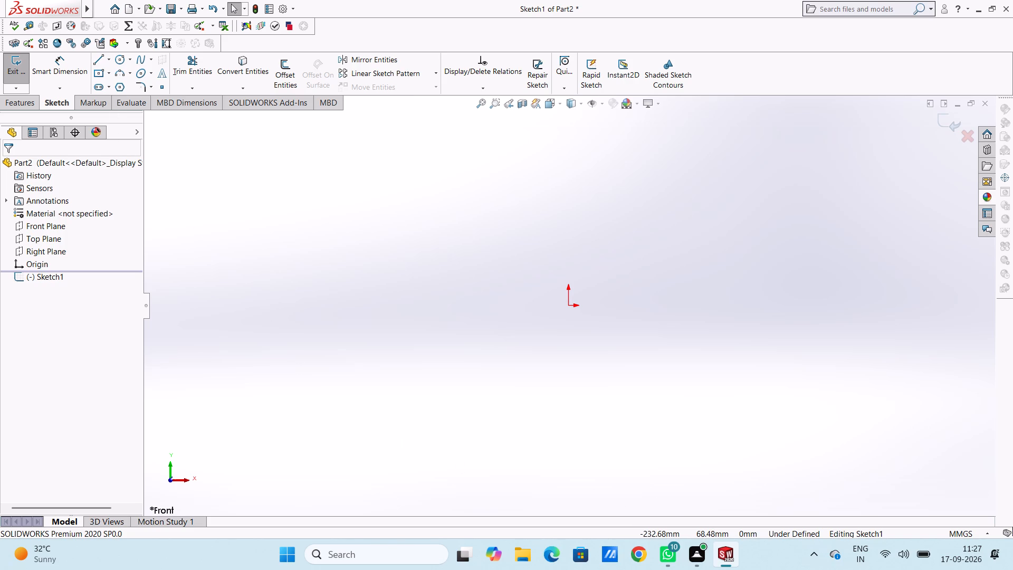
click(99, 77)
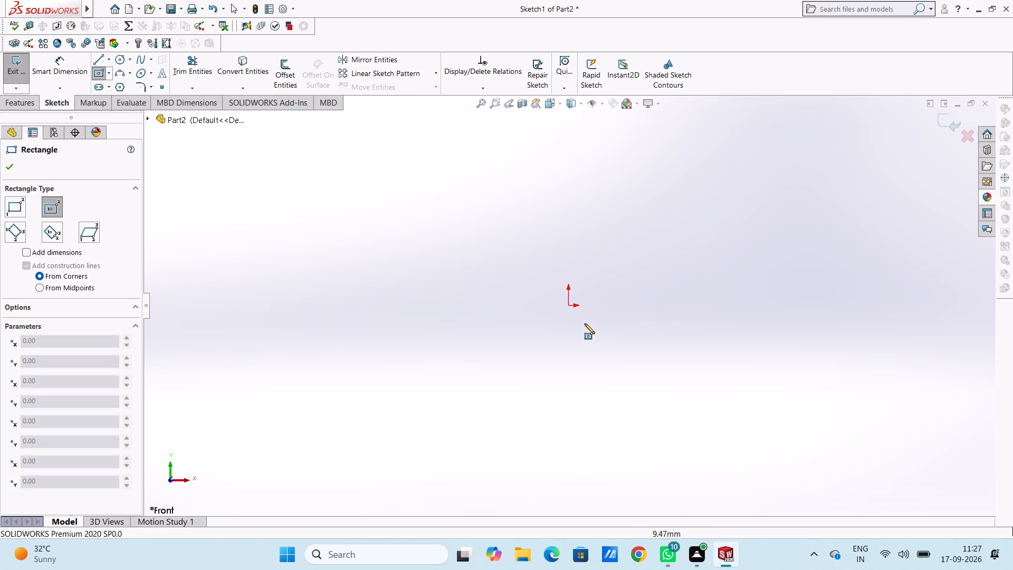
click(568, 305)
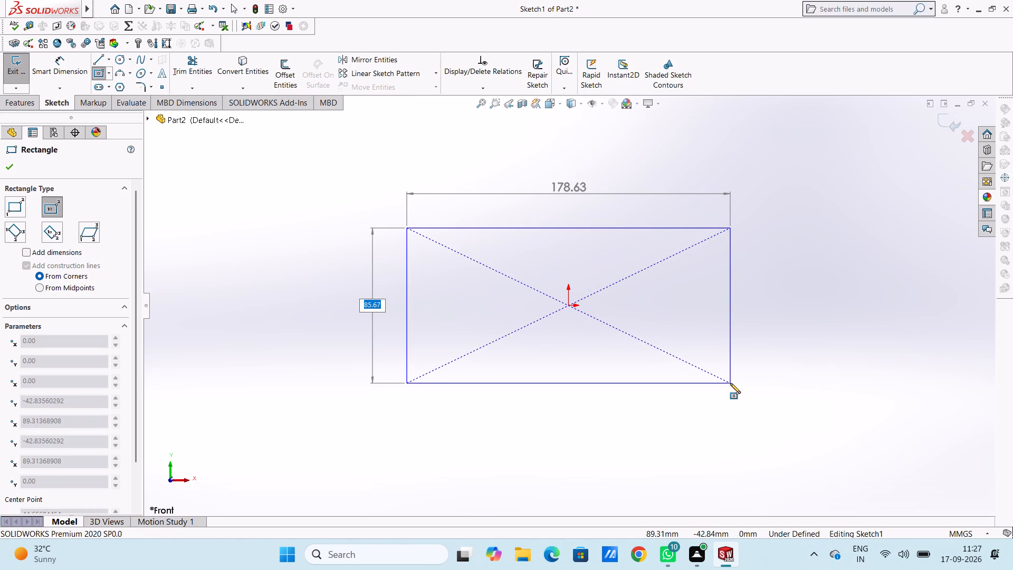
text(73)
key(Return)
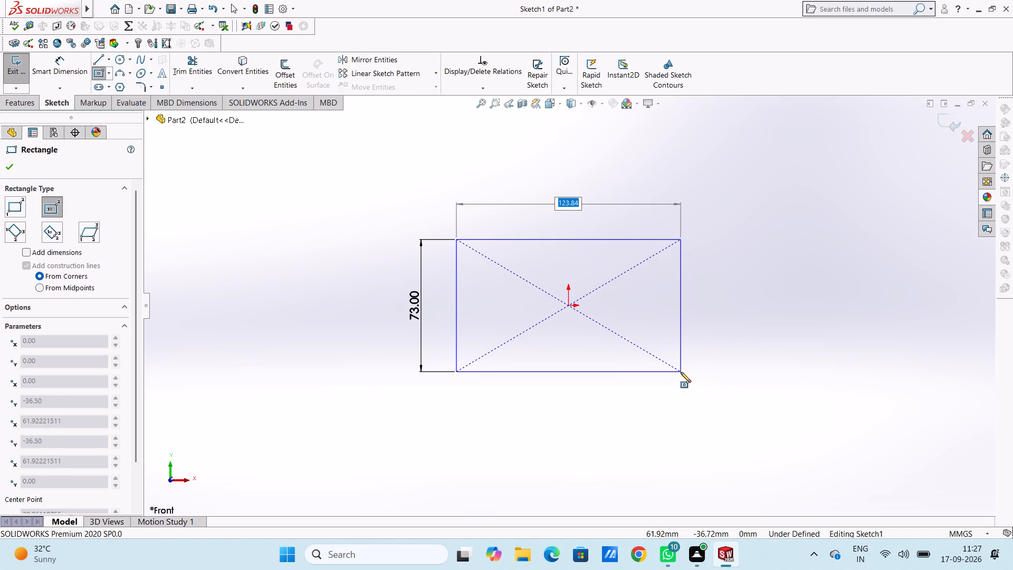
text(210)
key(Return)
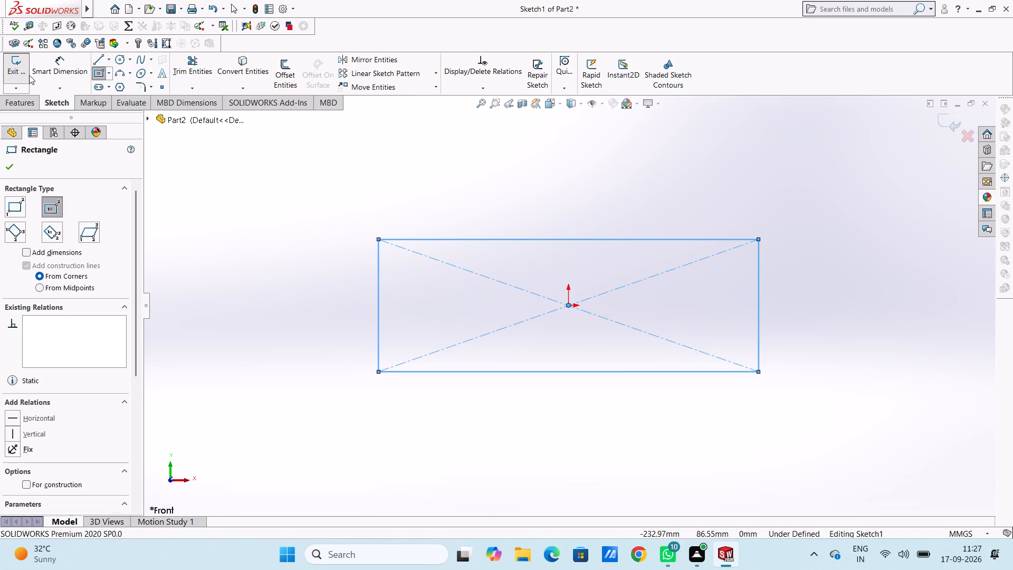
Add driving dimensions of 73 mm to the rectangle's left edge and 210 mm to its upper edge.
click(70, 49)
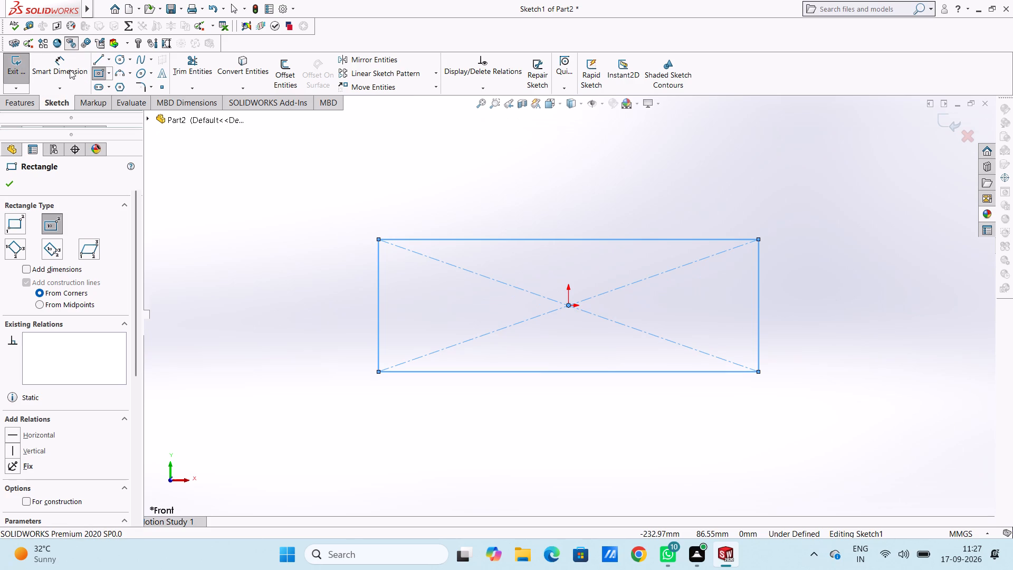
click(66, 69)
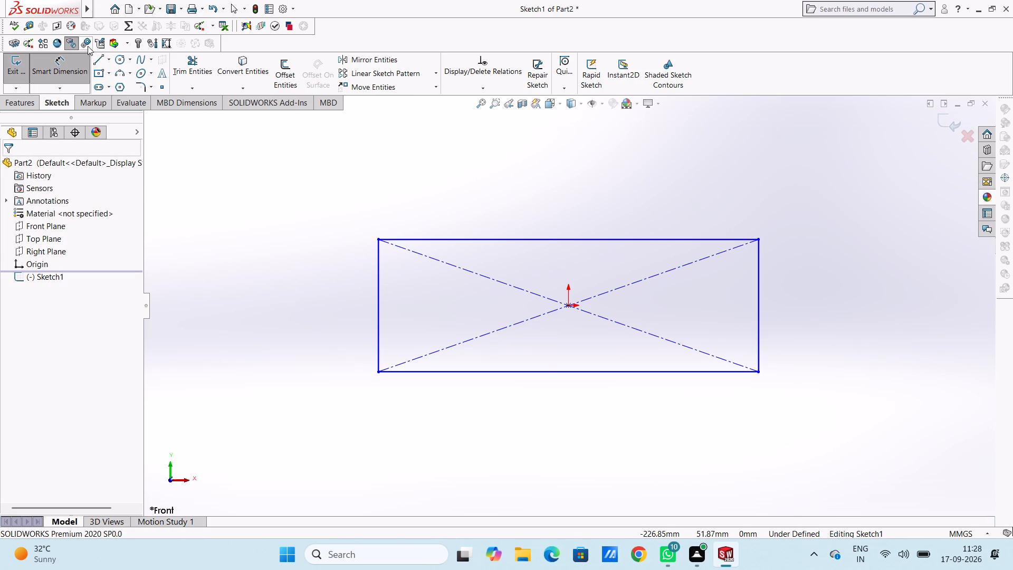
click(72, 40)
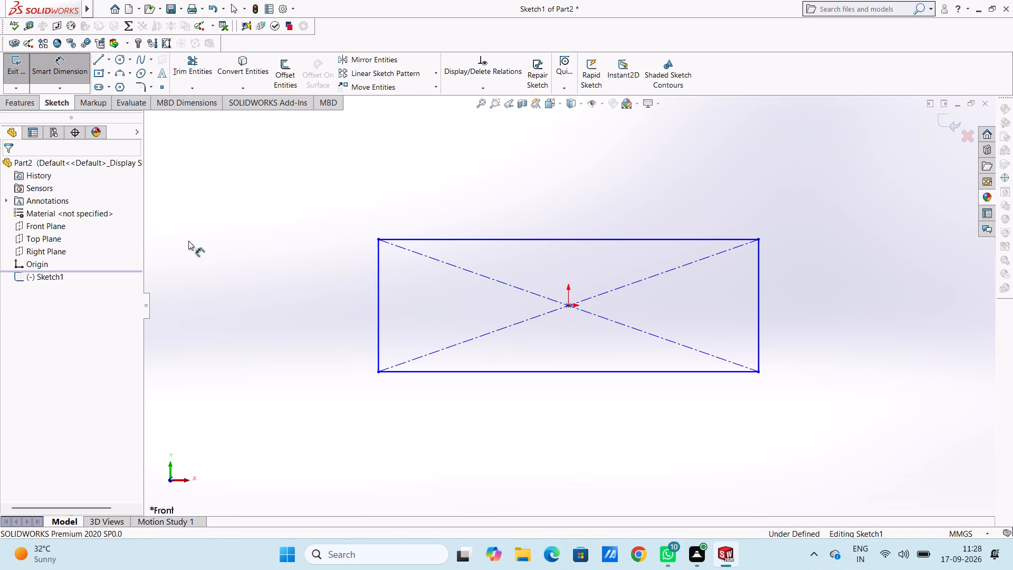
click(378, 335)
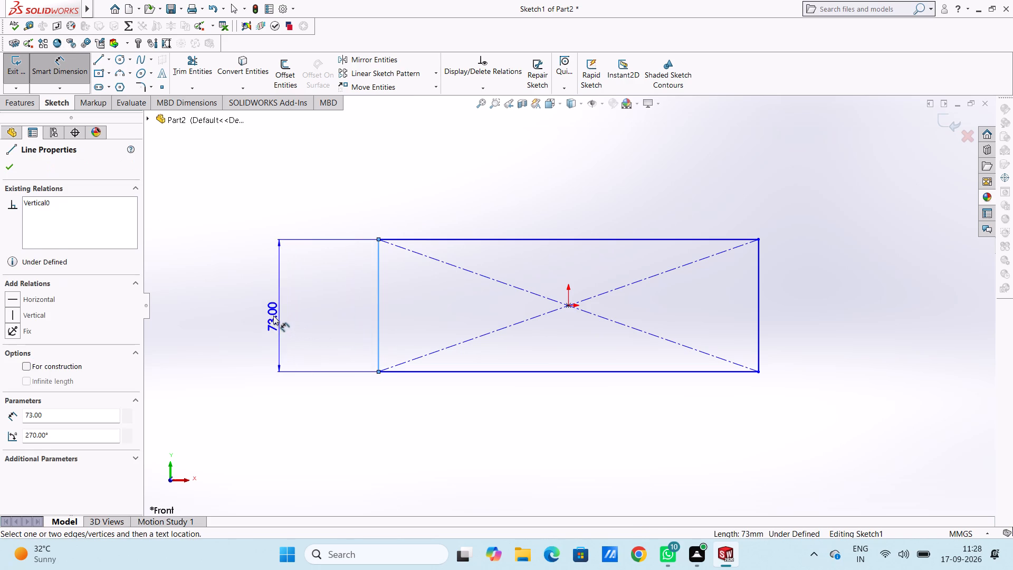
click(266, 312)
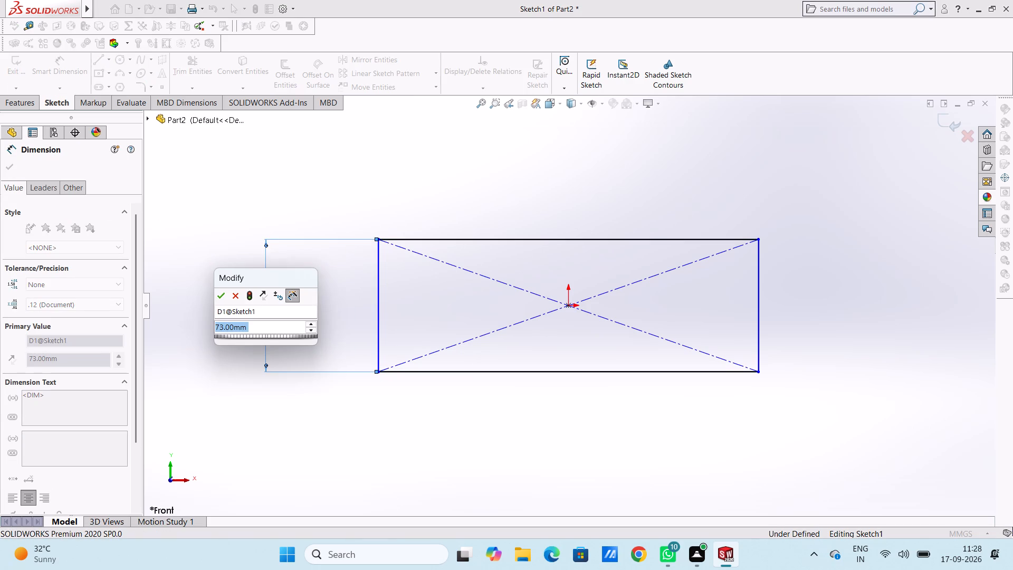
click(221, 305)
click(221, 302)
click(216, 262)
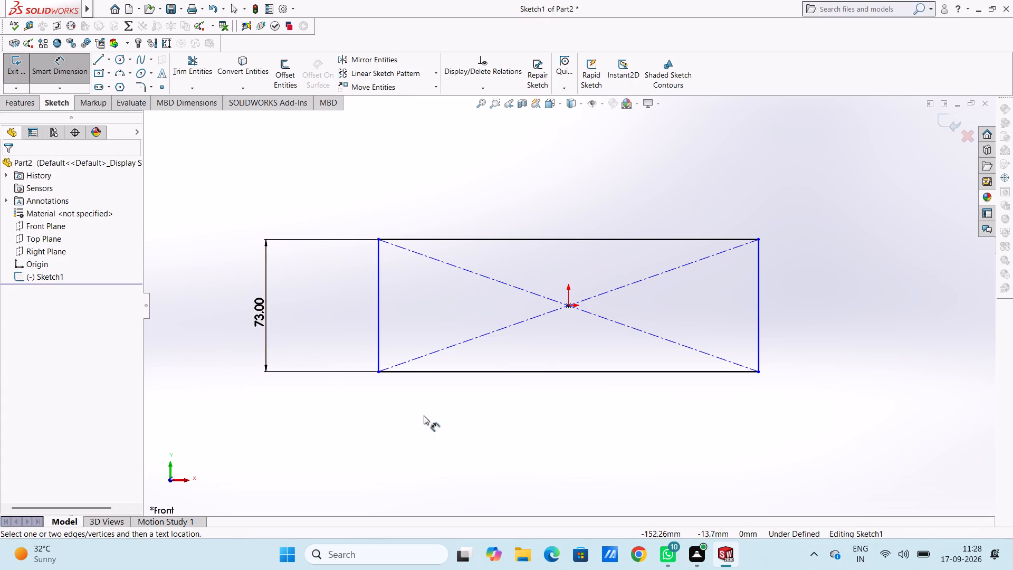
click(625, 240)
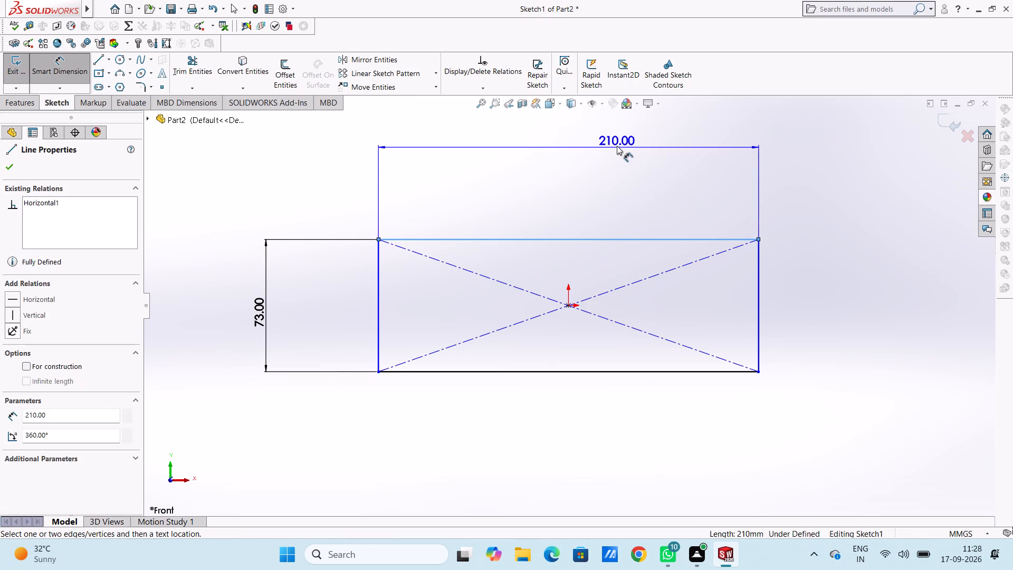
click(617, 146)
click(574, 132)
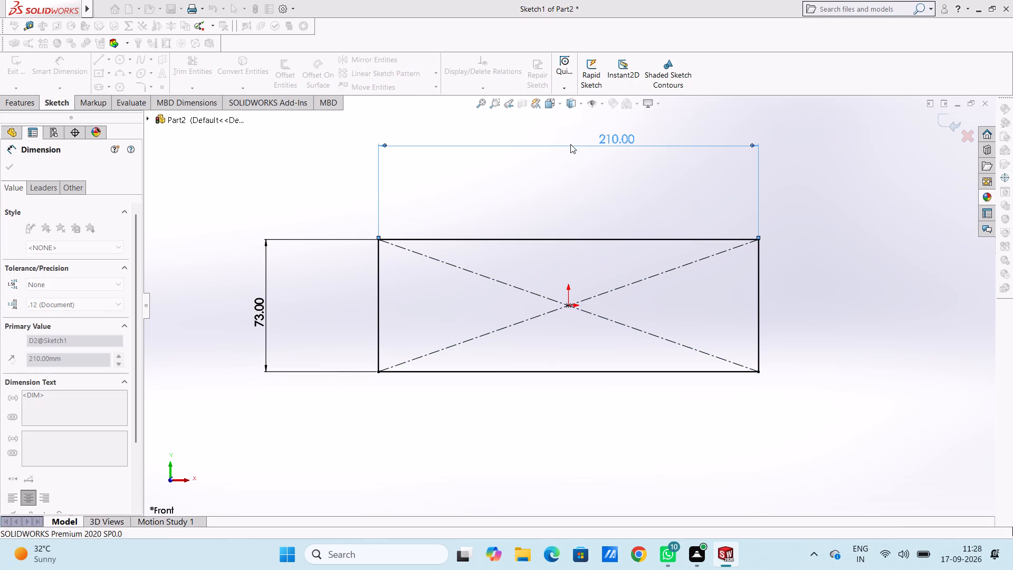
click(528, 170)
Draw a circle with a 56 mm radius centred on the midpoint of the rectangle's upper edge.
scroll(705, 277, down, 2)
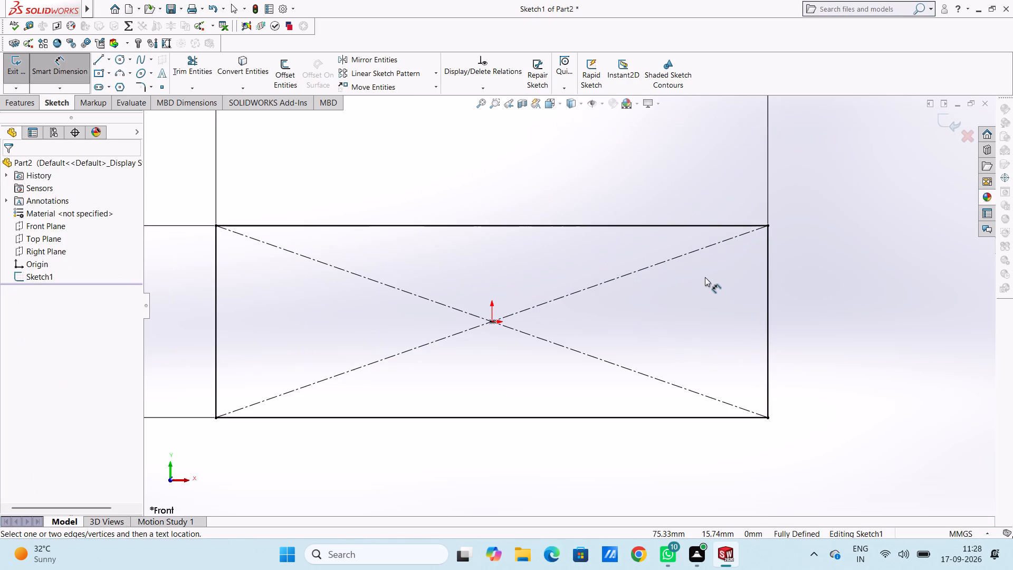
scroll(705, 277, up, 3)
scroll(487, 408, down, 1)
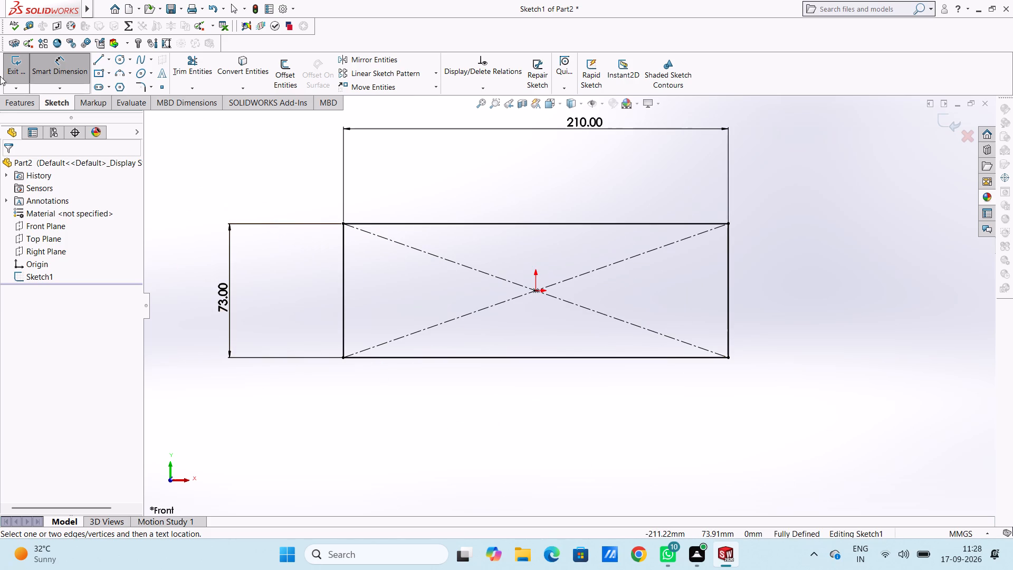
click(4, 105)
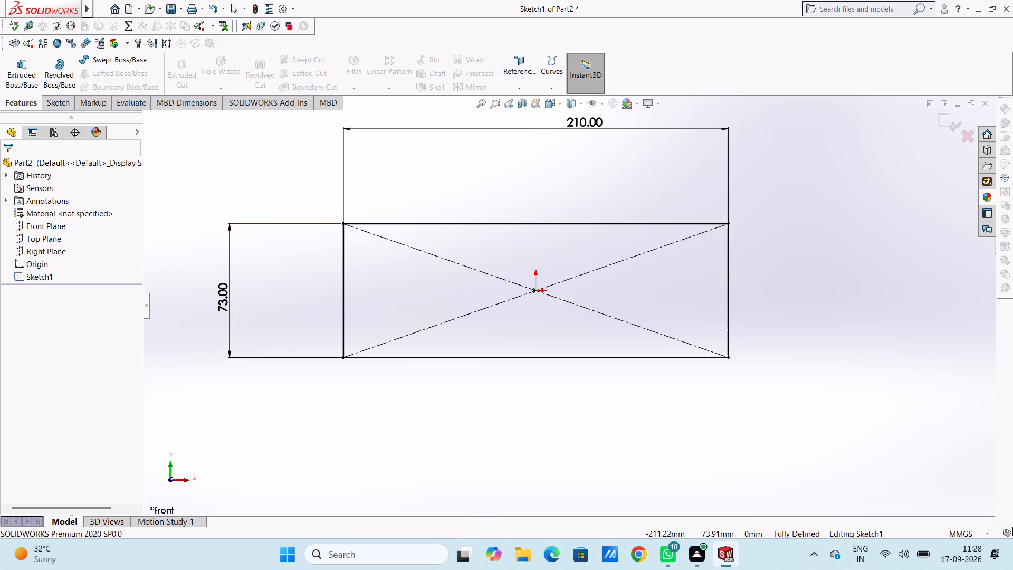
click(63, 108)
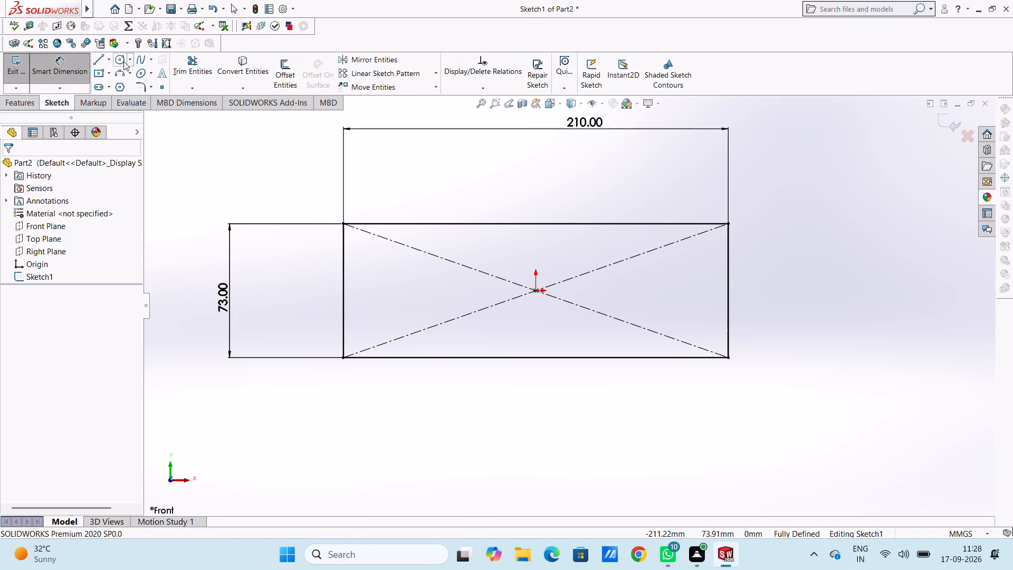
click(123, 61)
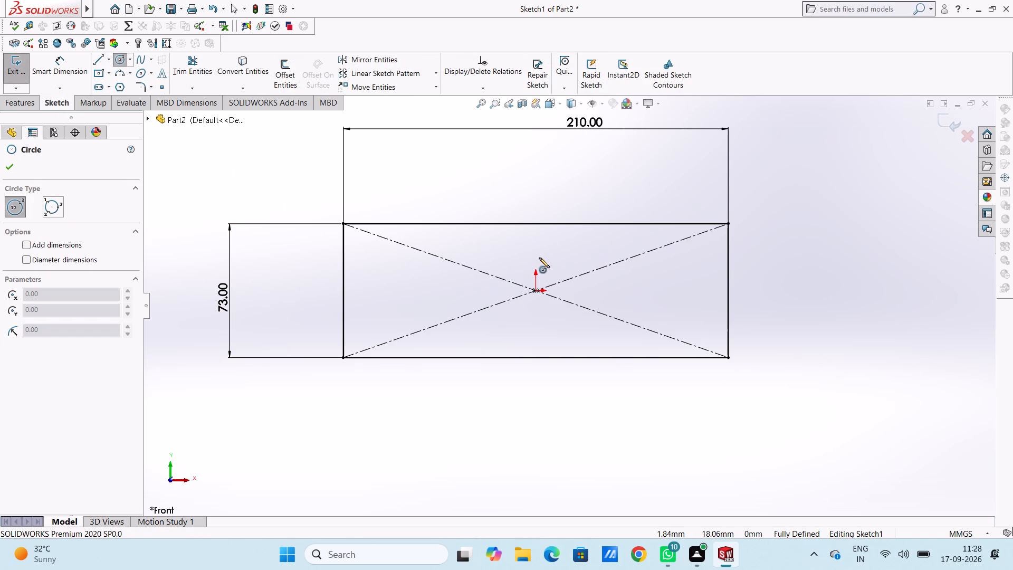
click(537, 226)
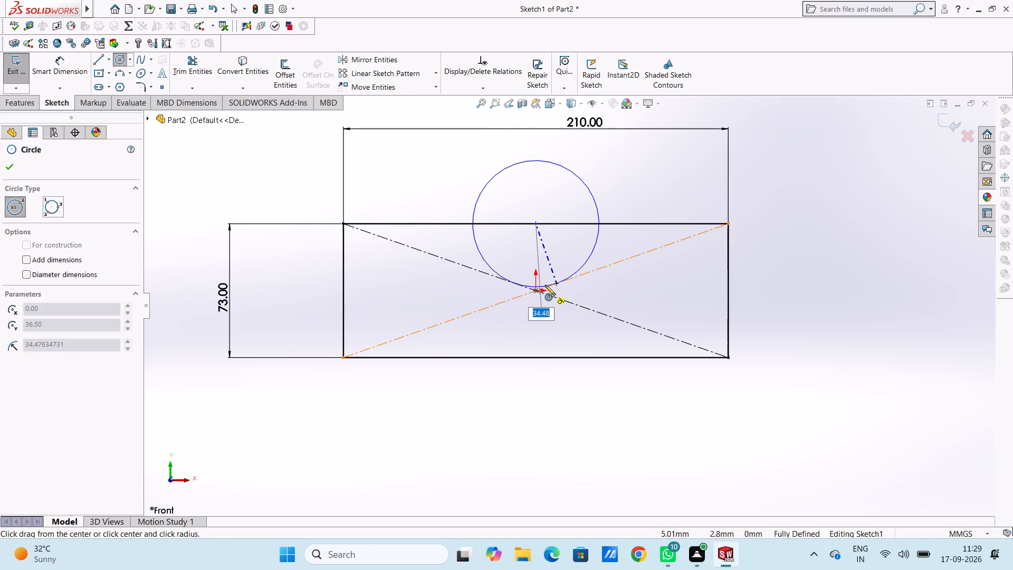
text(56)
key(Return)
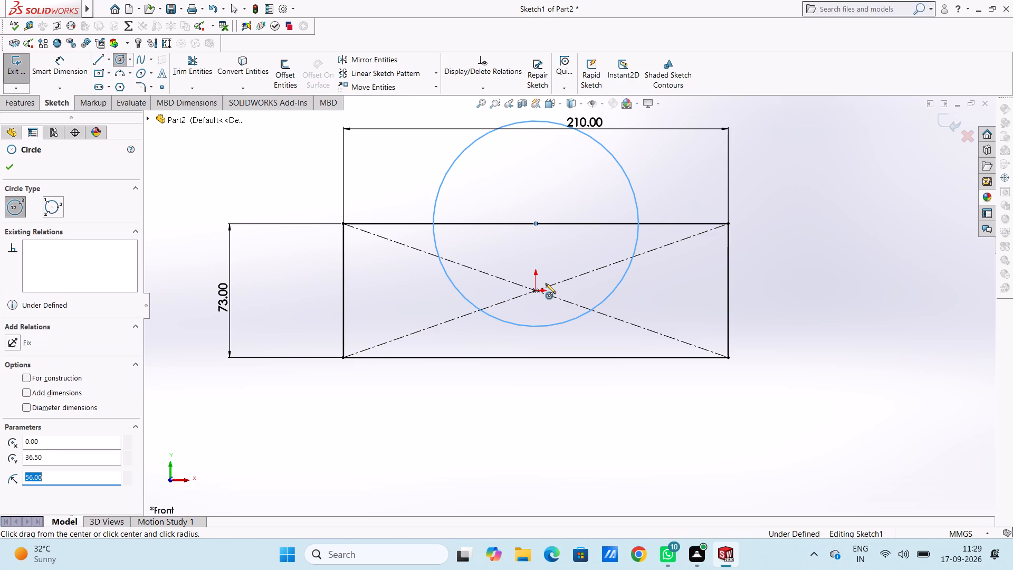
Add a 112 mm diameter dimension to the circle, placed outside the rectangle.
scroll(546, 283, up, 4)
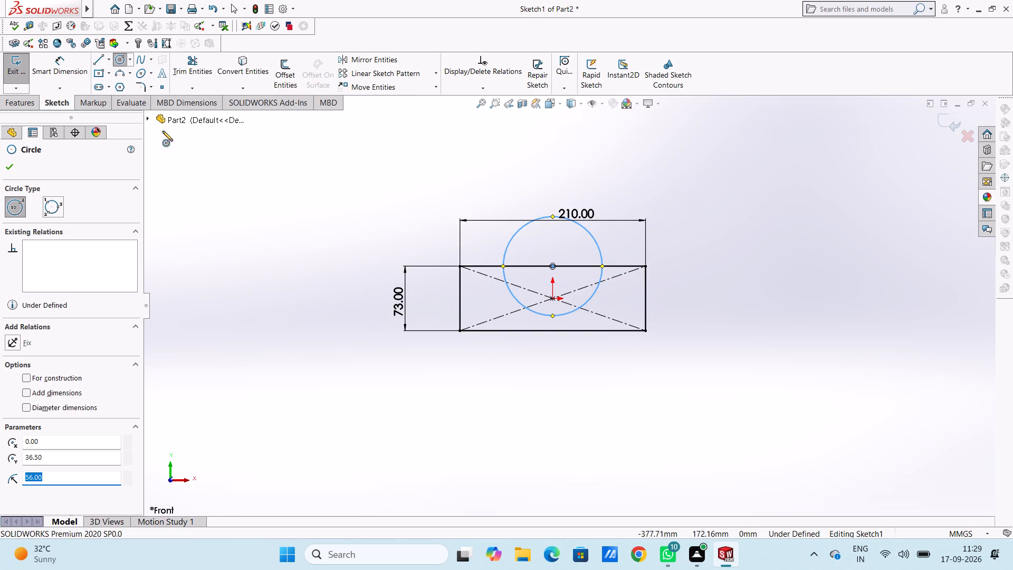
click(11, 105)
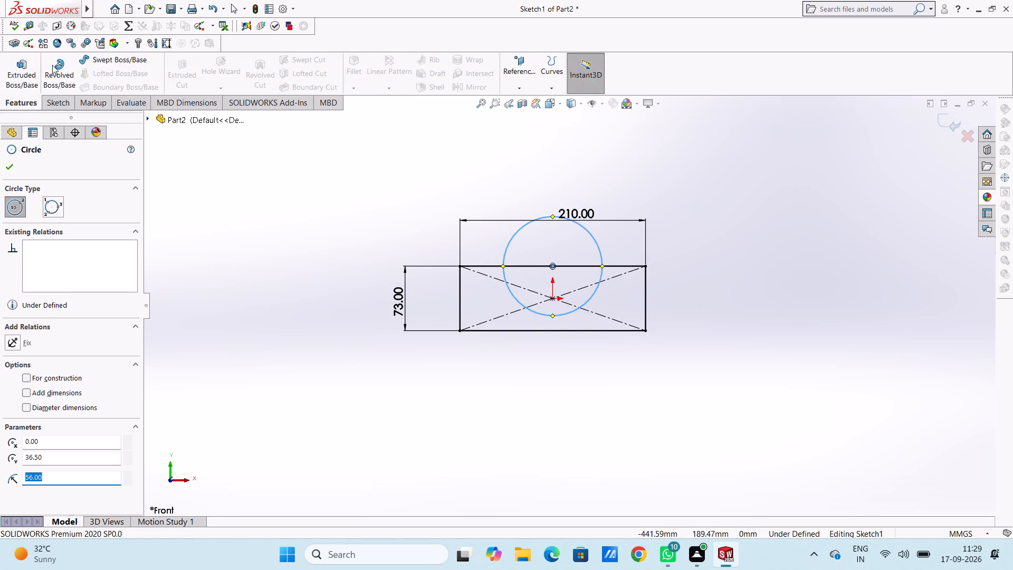
click(56, 102)
click(60, 60)
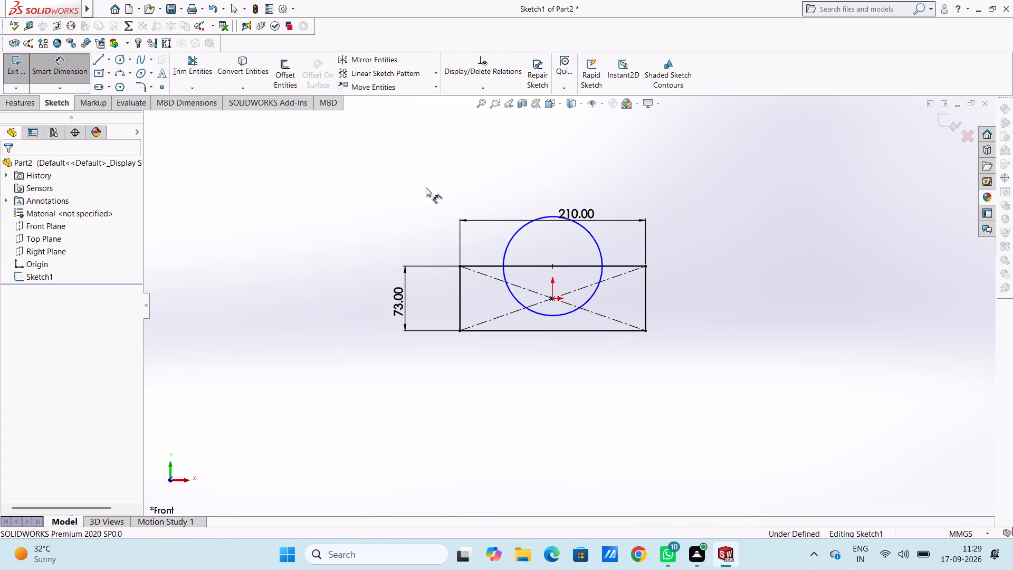
click(601, 254)
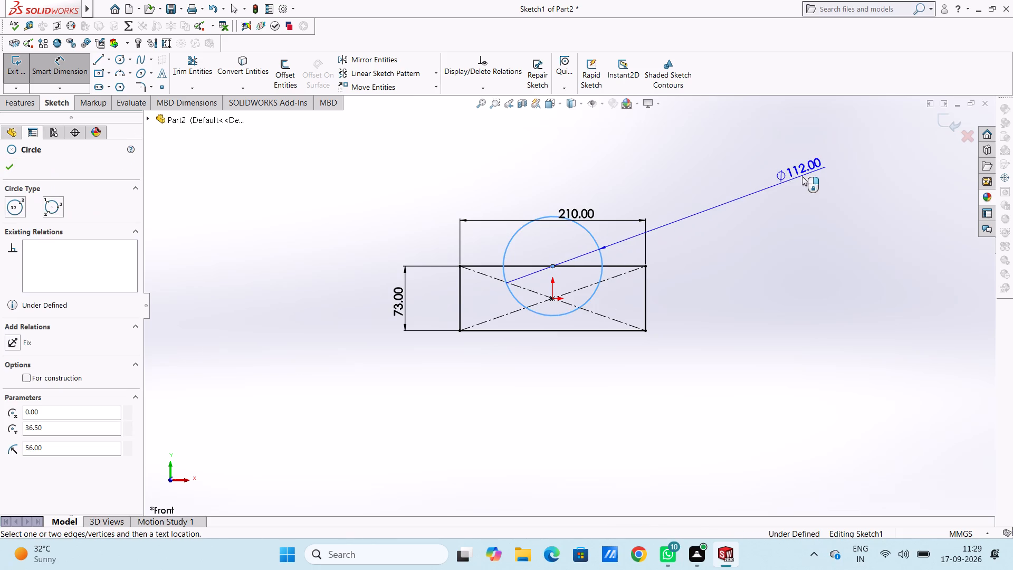
click(823, 176)
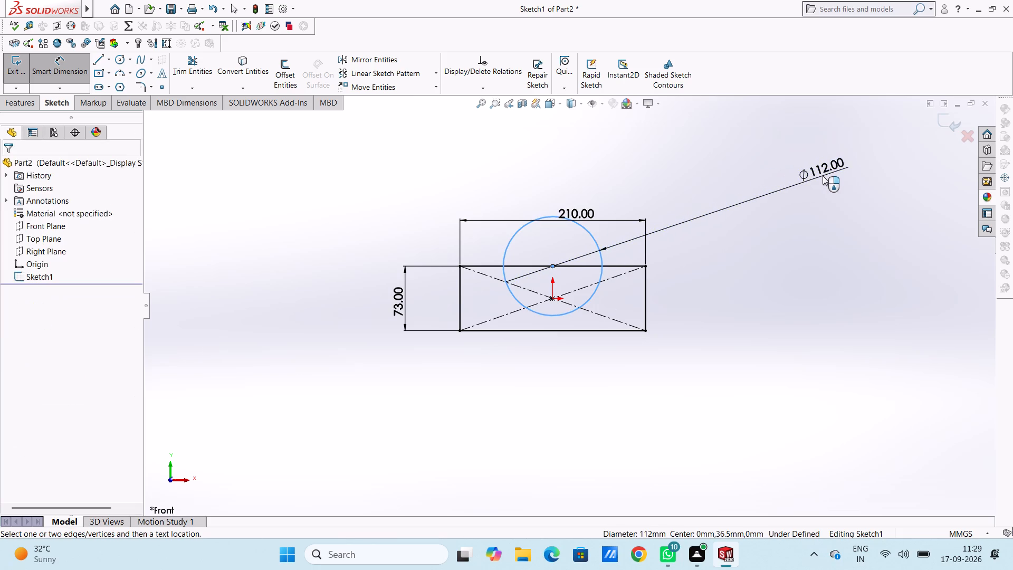
click(777, 161)
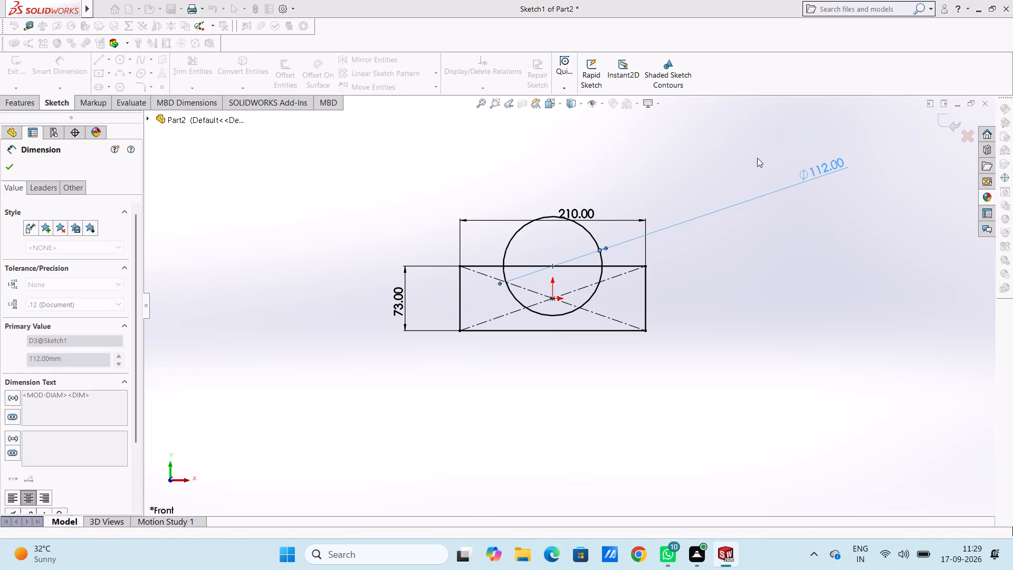
click(754, 154)
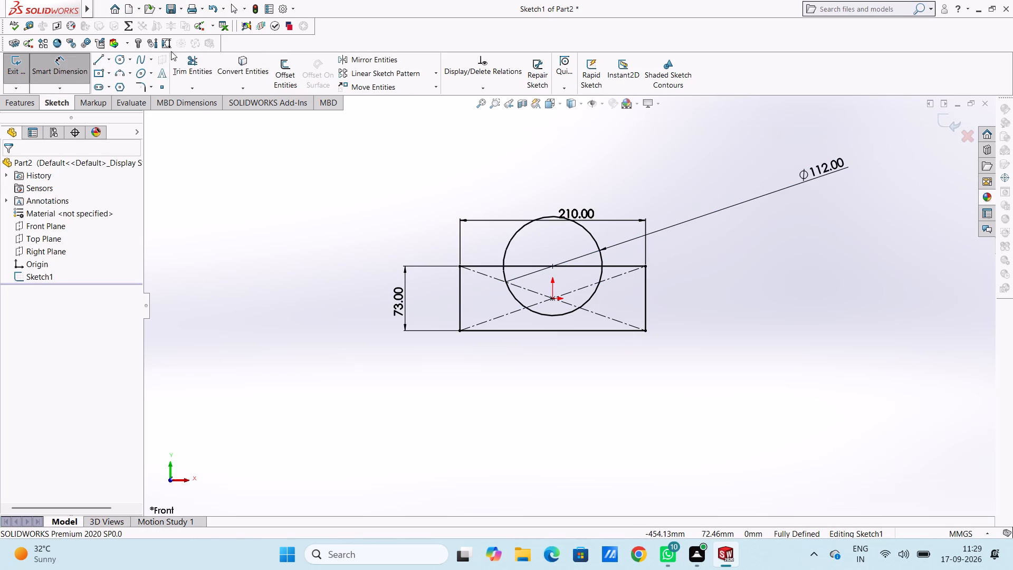
Trim the circle's upper half and the part of the rectangle's upper edge inside it, leaving a semicircular recess in the profile.
click(186, 65)
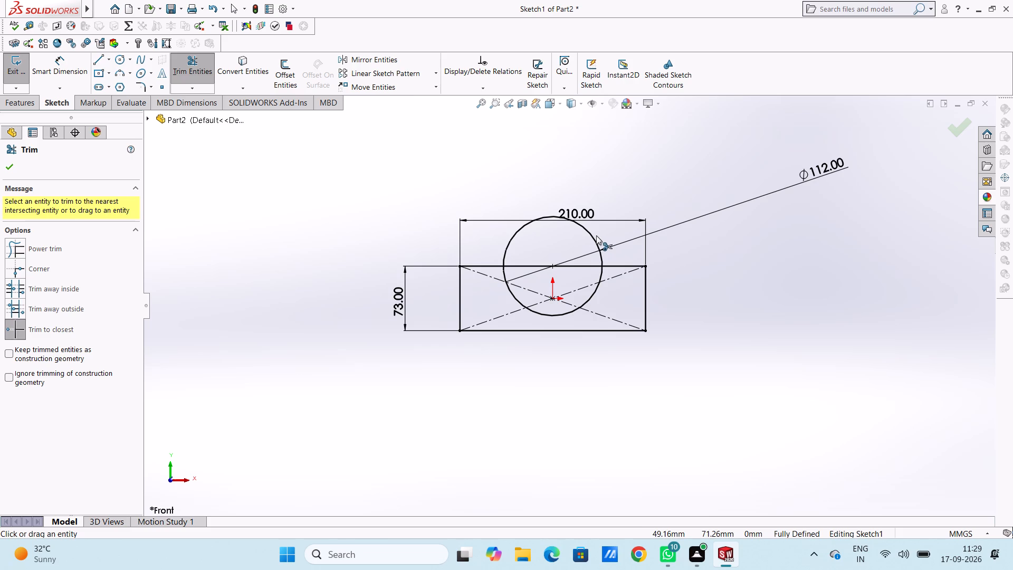
click(592, 236)
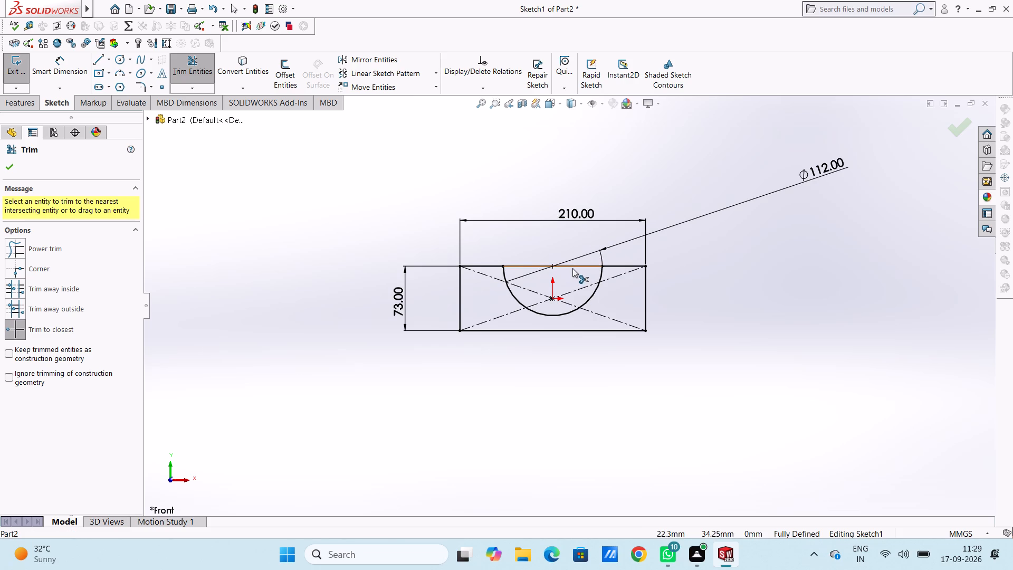
click(572, 268)
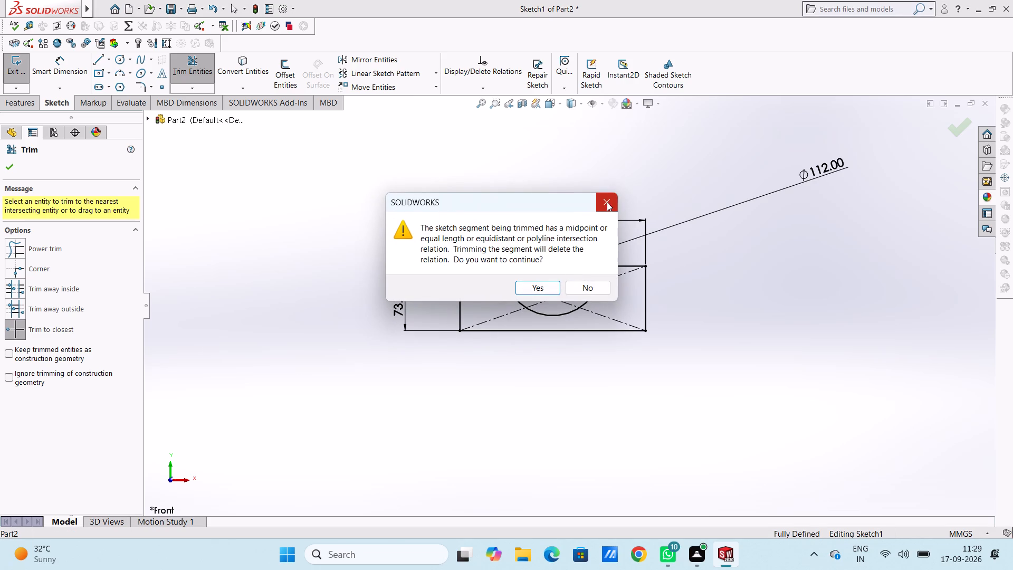
click(607, 202)
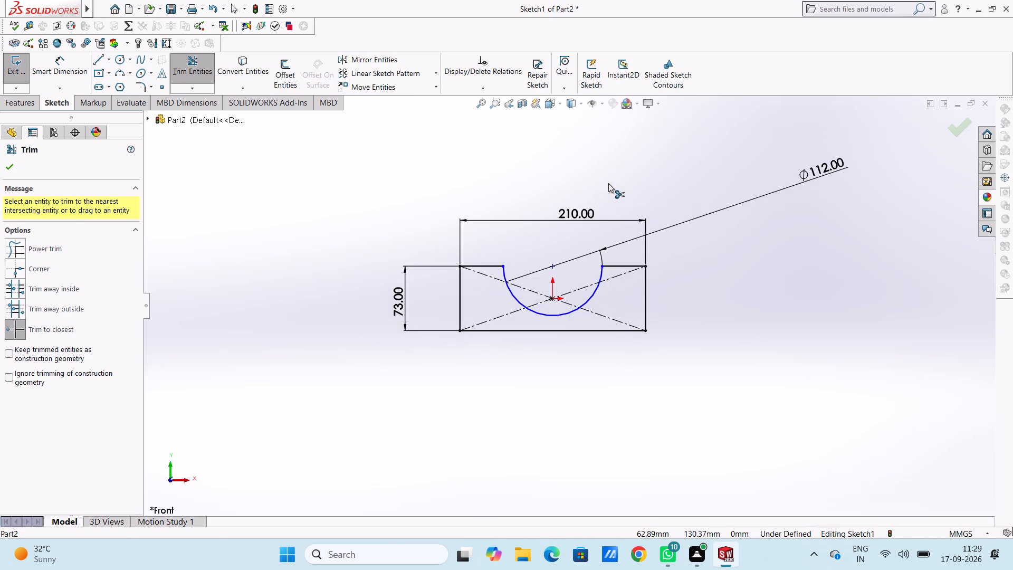
Extrude the recessed block profile as a blind boss 50 mm deep.
key(Escape)
key(Escape)
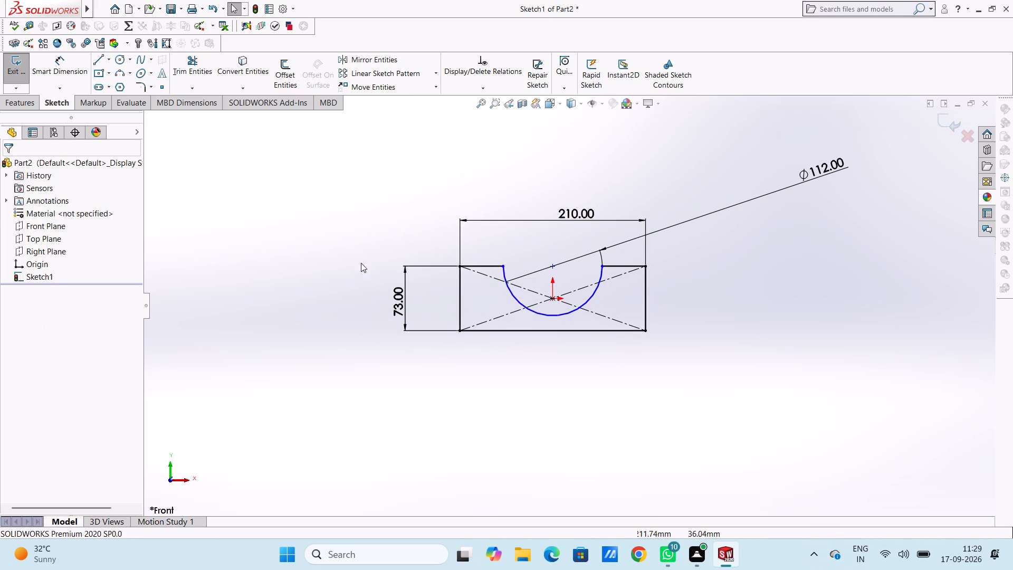
click(11, 107)
click(19, 79)
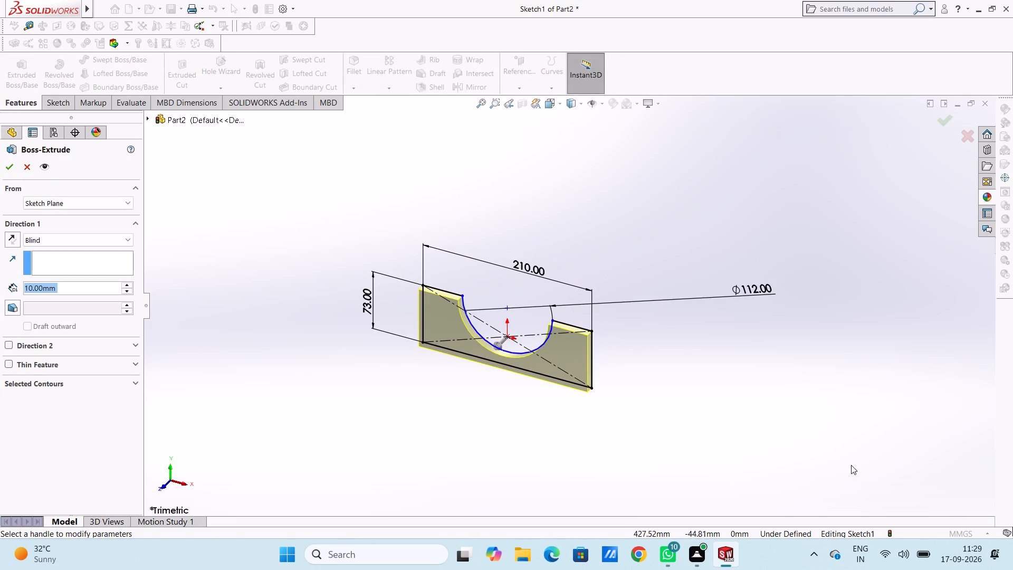
scroll(549, 467, up, 2)
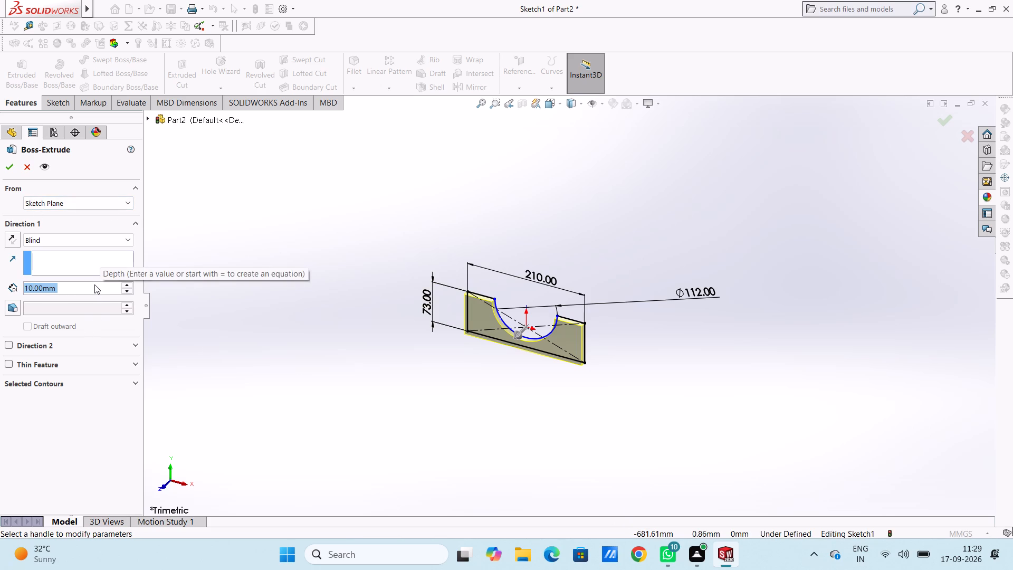
text(45)
key(Return)
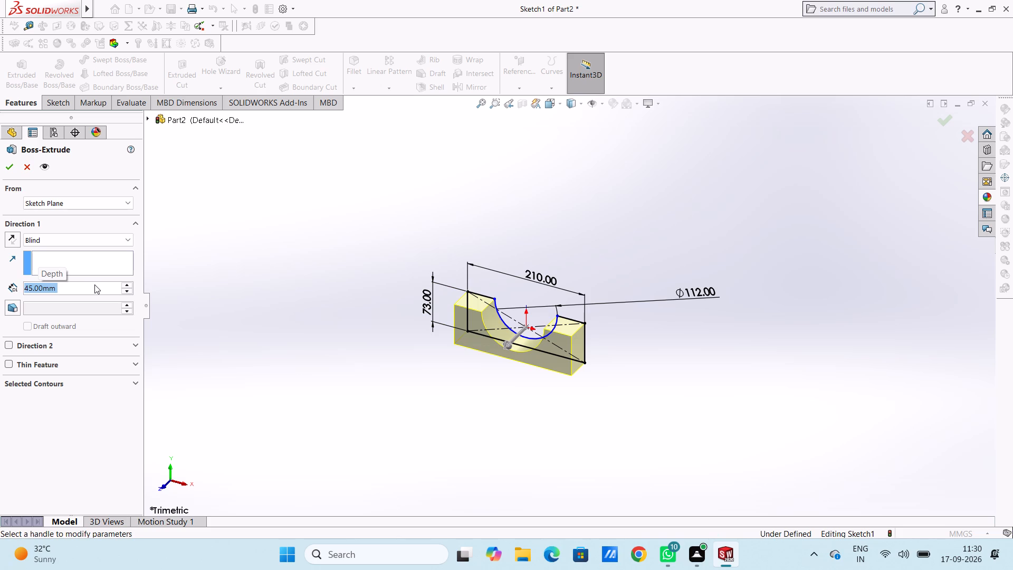
text(50)
key(Return)
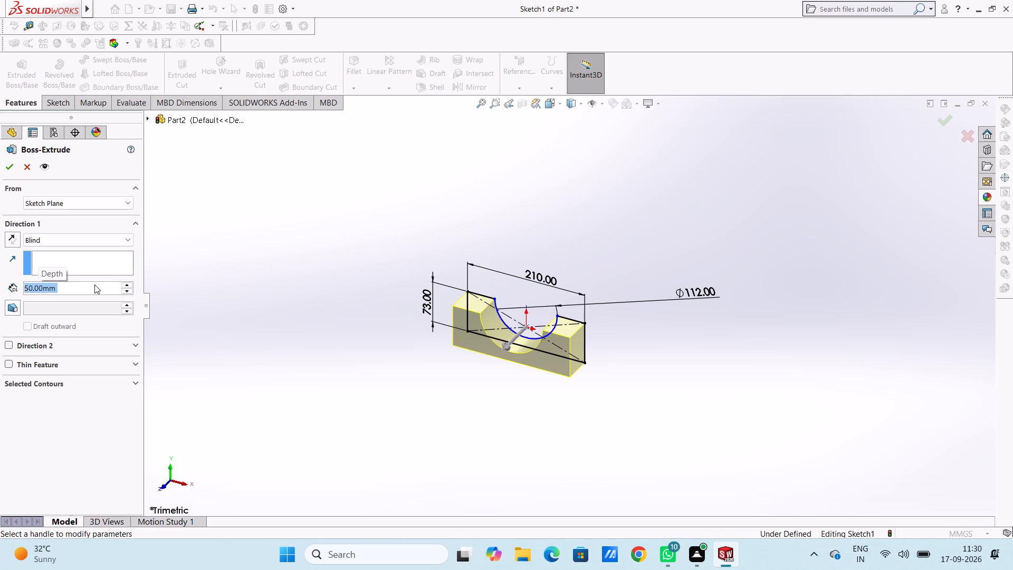
click(9, 169)
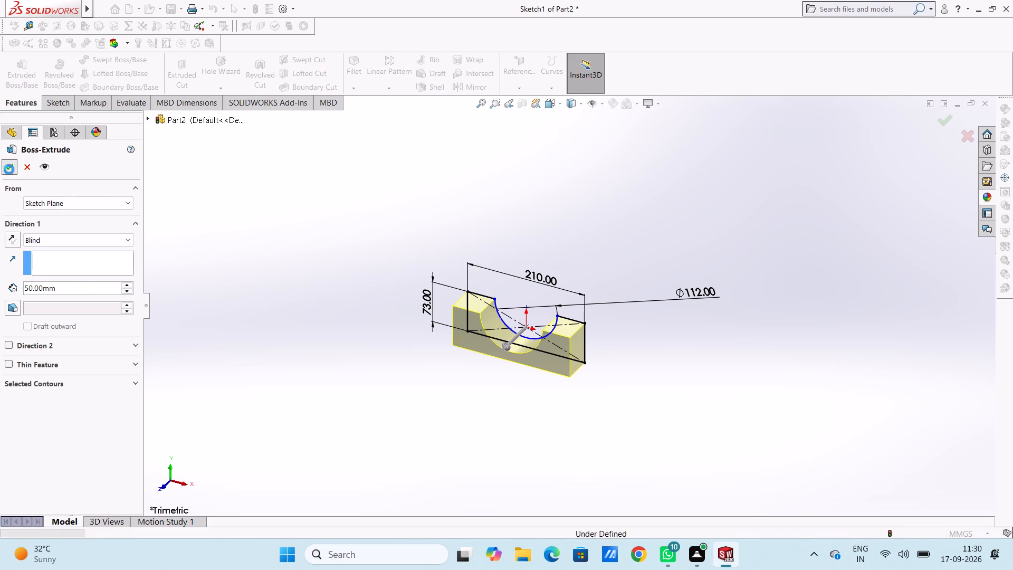
click(350, 262)
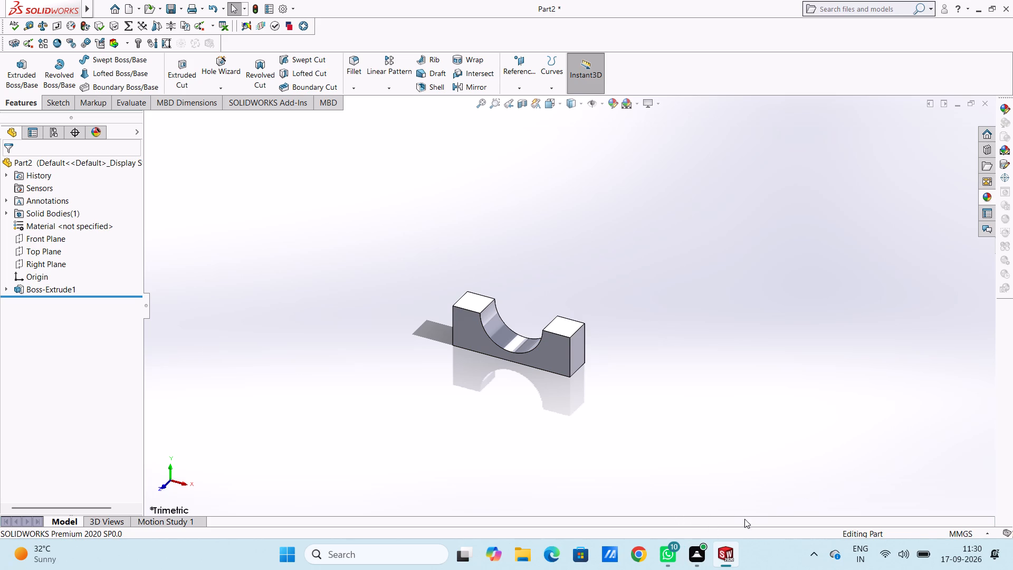
In a new sketch on the block's front face, draw a circle with a 60 mm radius centred on the semicircular recess's centre.
scroll(589, 472, down, 4)
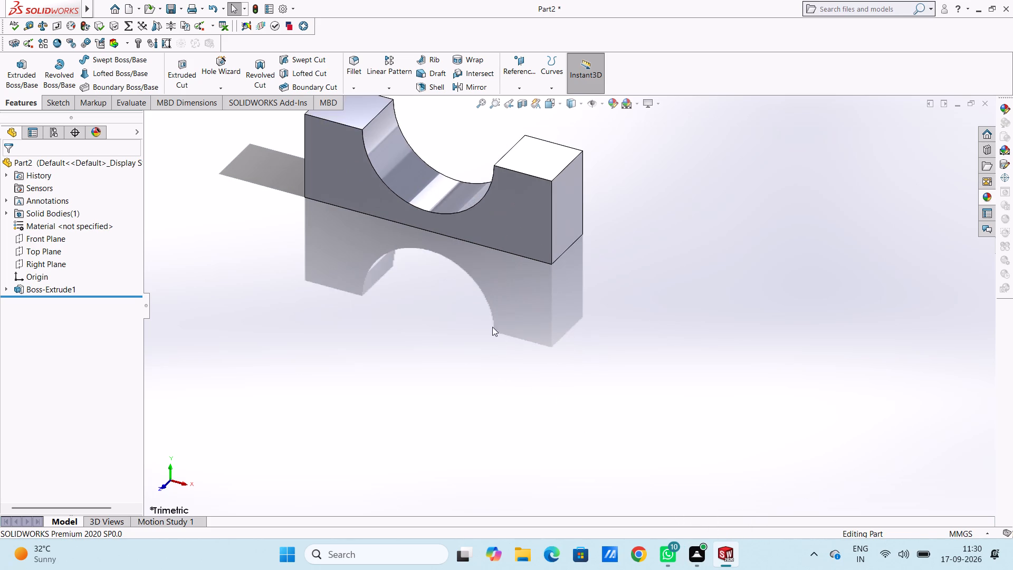
scroll(478, 321, up, 3)
scroll(453, 179, down, 3)
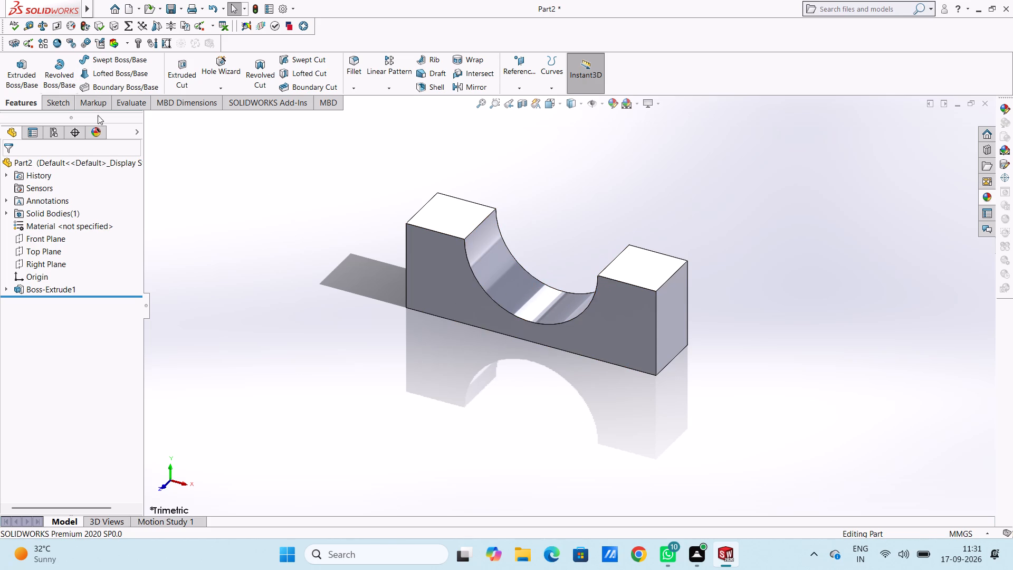
click(464, 302)
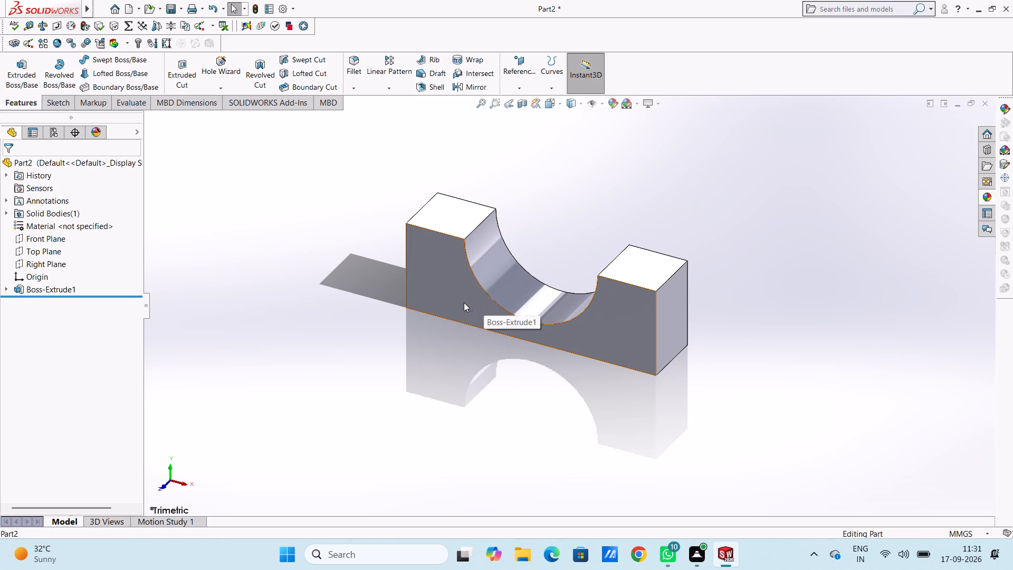
click(507, 276)
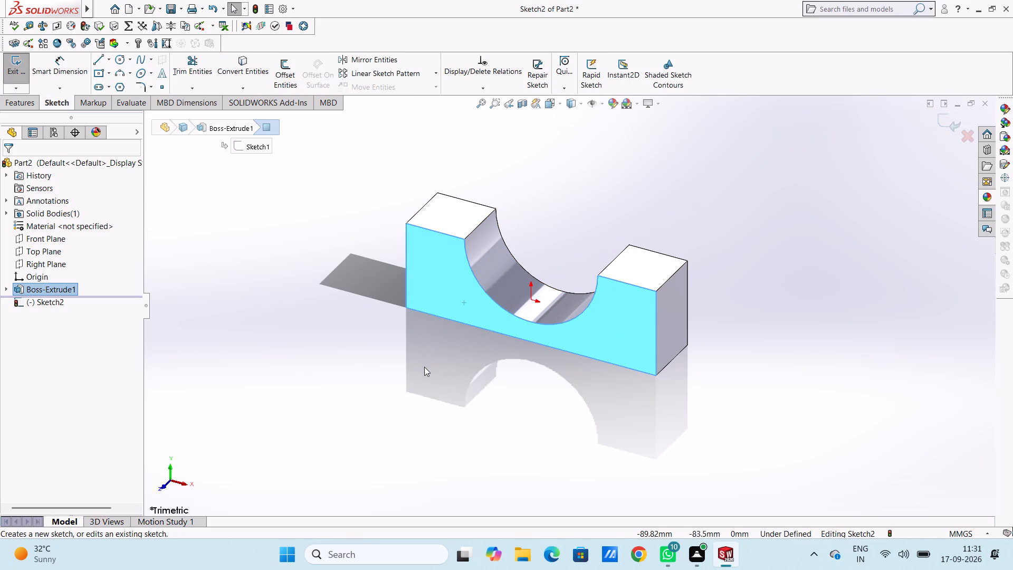
click(424, 368)
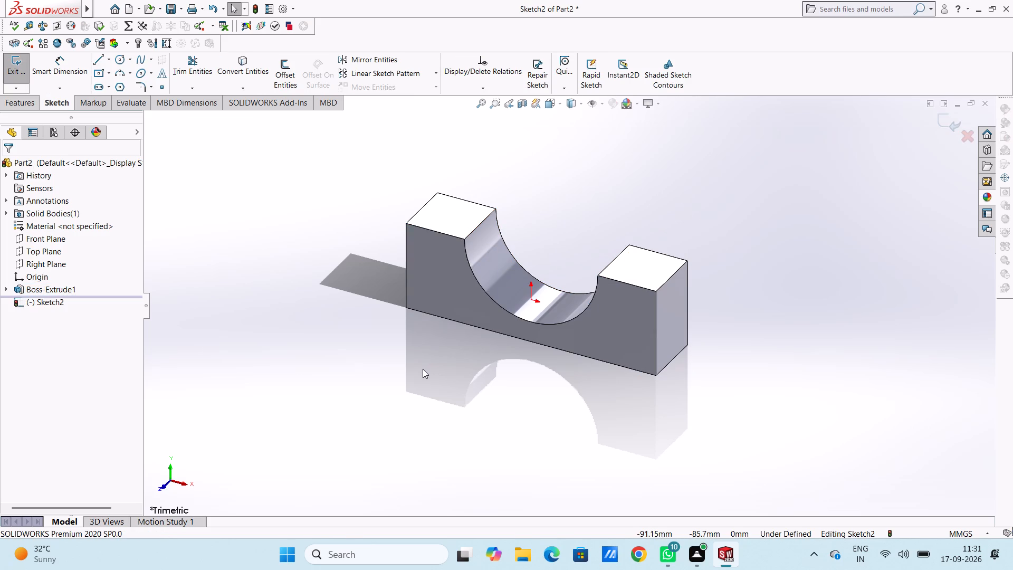
key(ctrl+3)
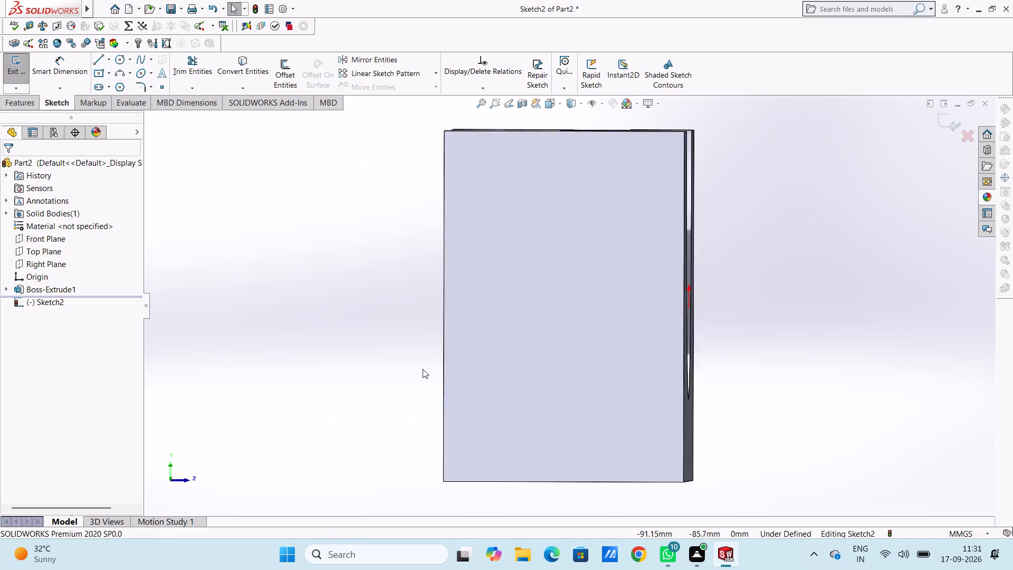
key(ctrl+1)
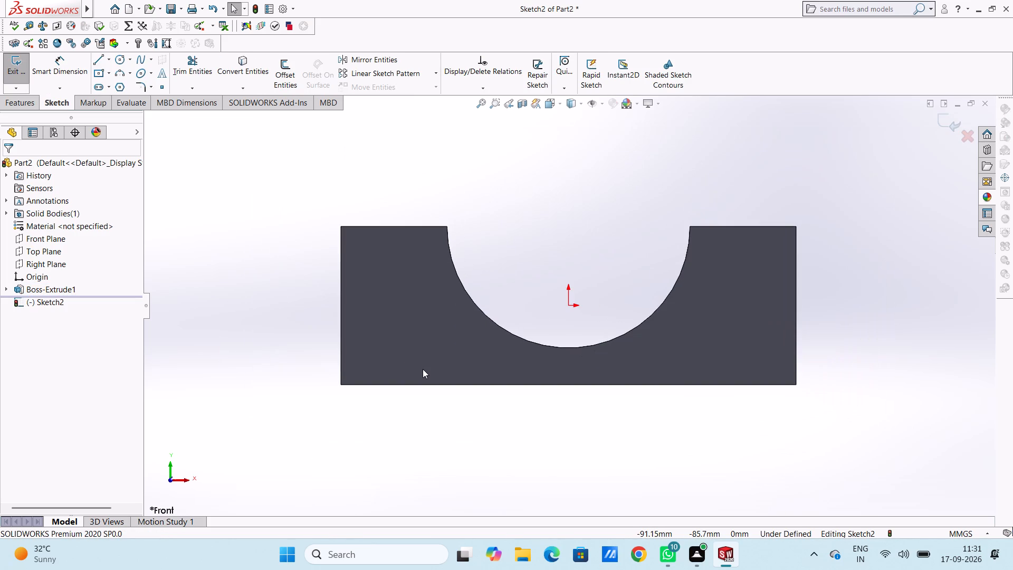
click(116, 62)
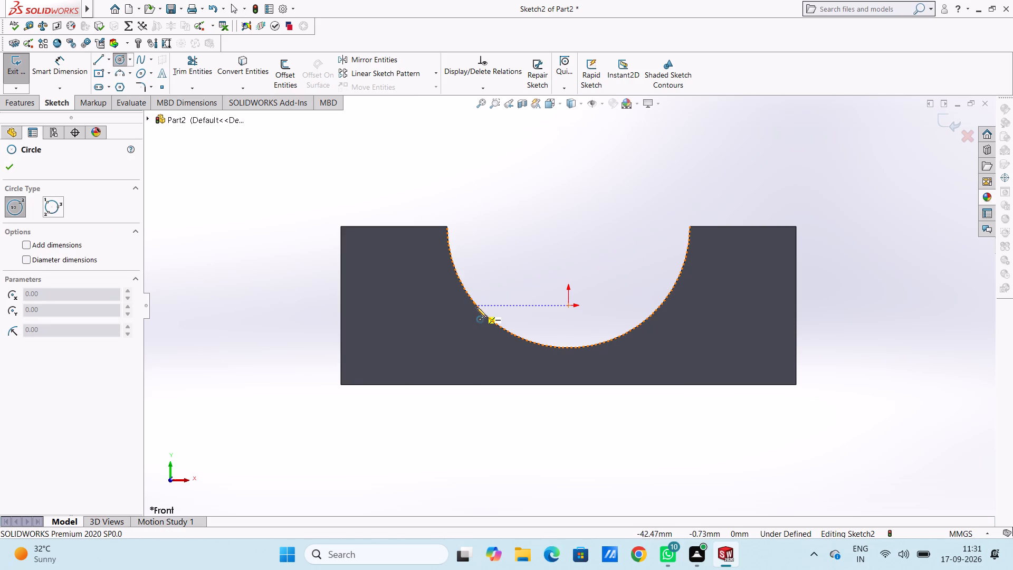
click(568, 224)
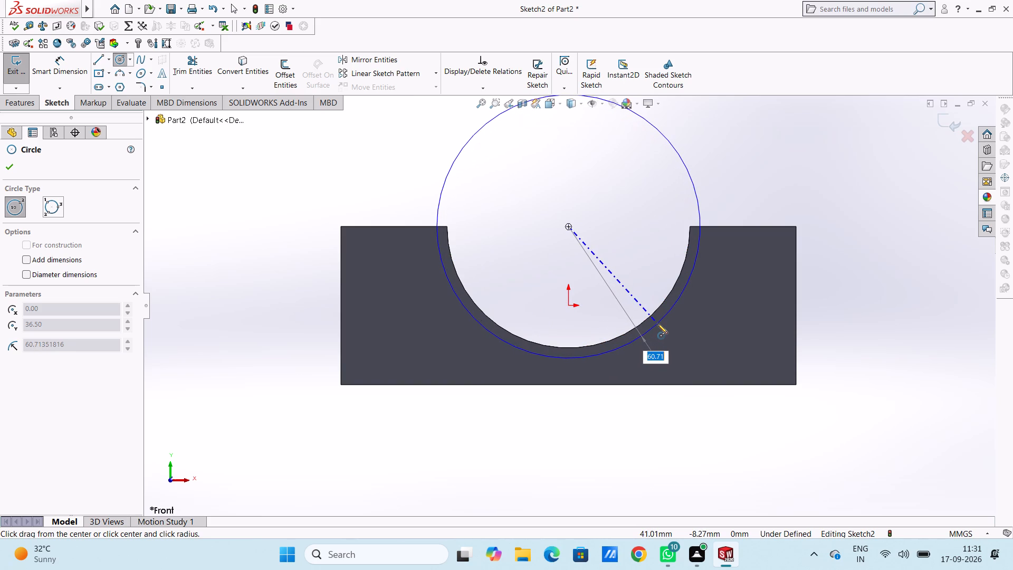
text(60)
key(Return)
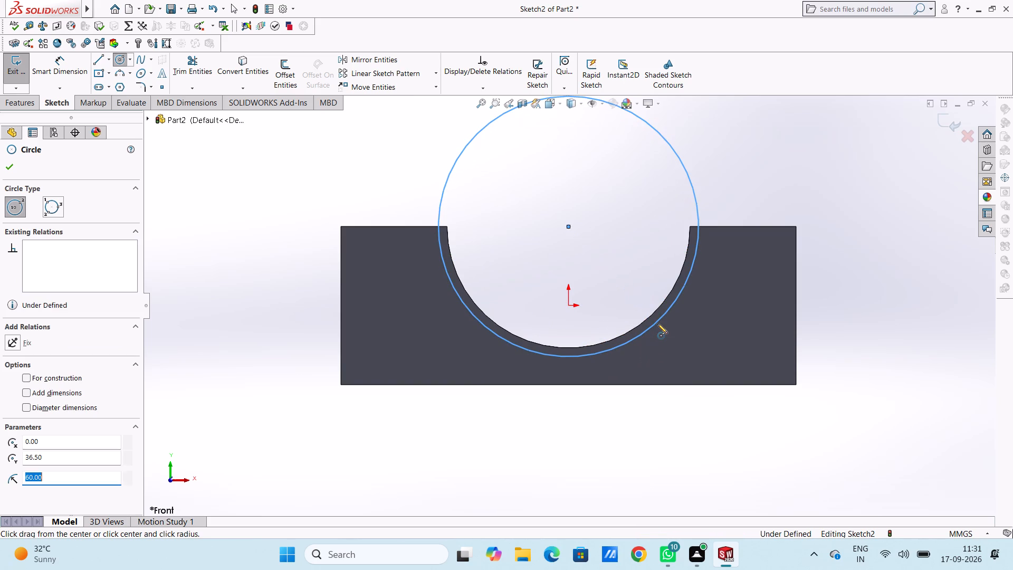
key(Escape)
key(Escape)
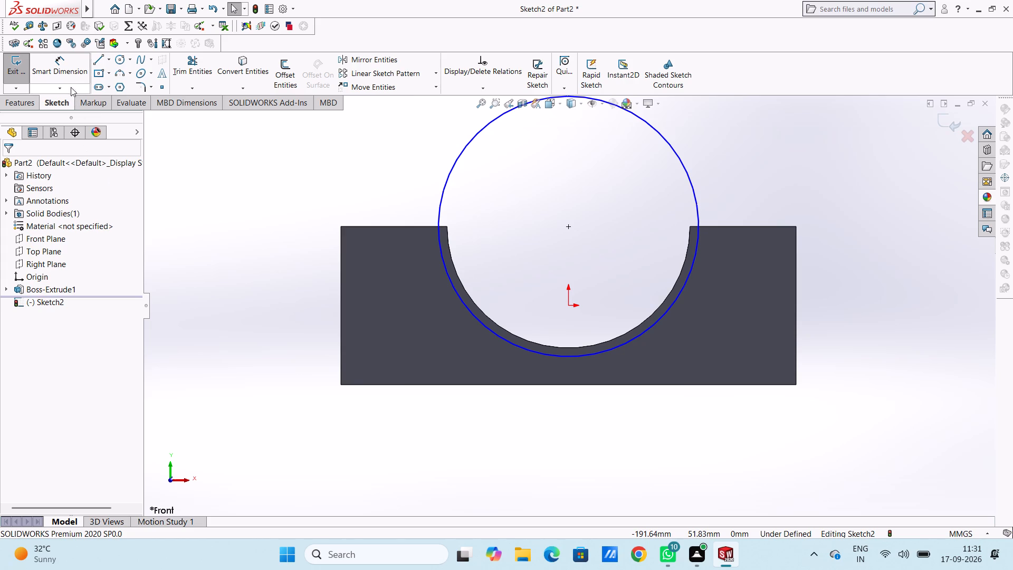
Add a 120 mm diameter dimension to the circle, placed outside the block.
click(67, 72)
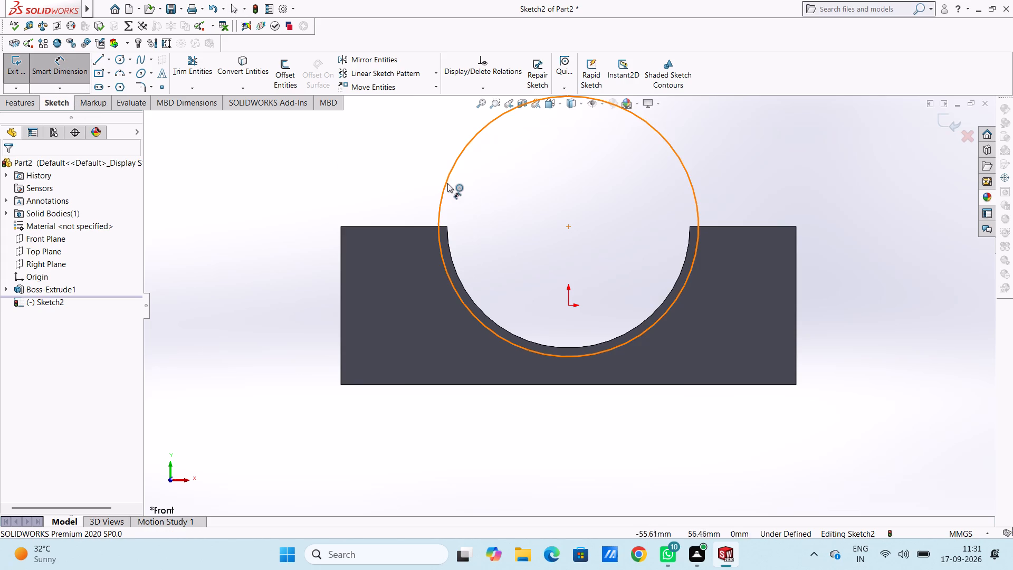
click(447, 183)
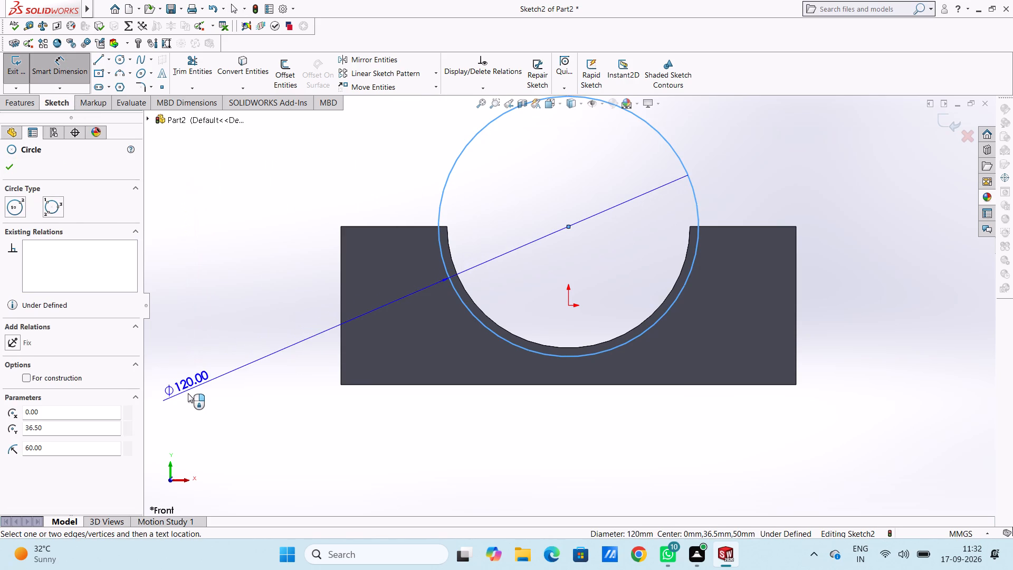
click(188, 394)
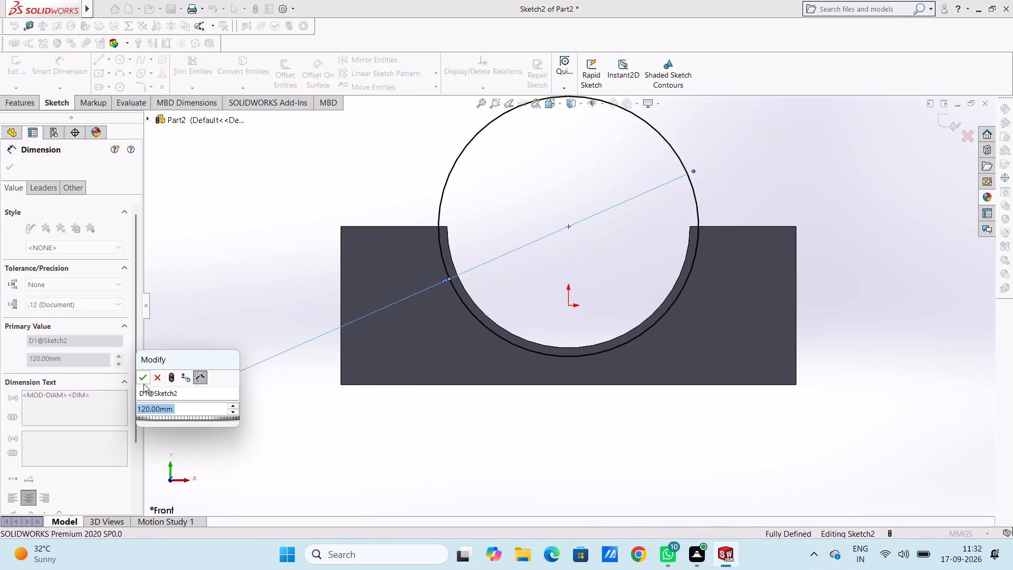
click(144, 379)
click(269, 293)
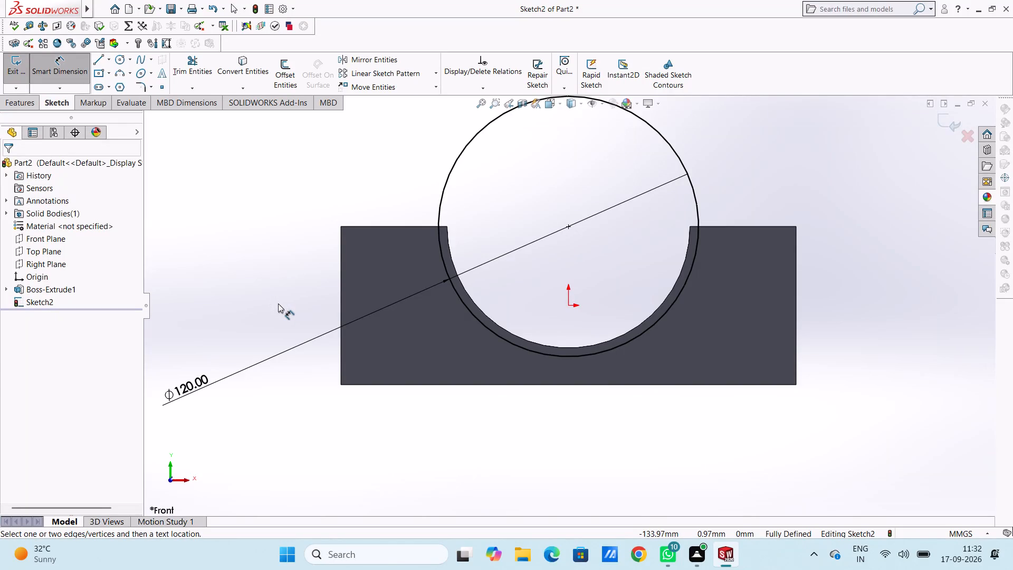
click(278, 303)
Draw a three-point arc along the recess edge between its two upper corners, with a 56 mm radius concentric with the circle.
middle_drag(903, 424, 883, 432)
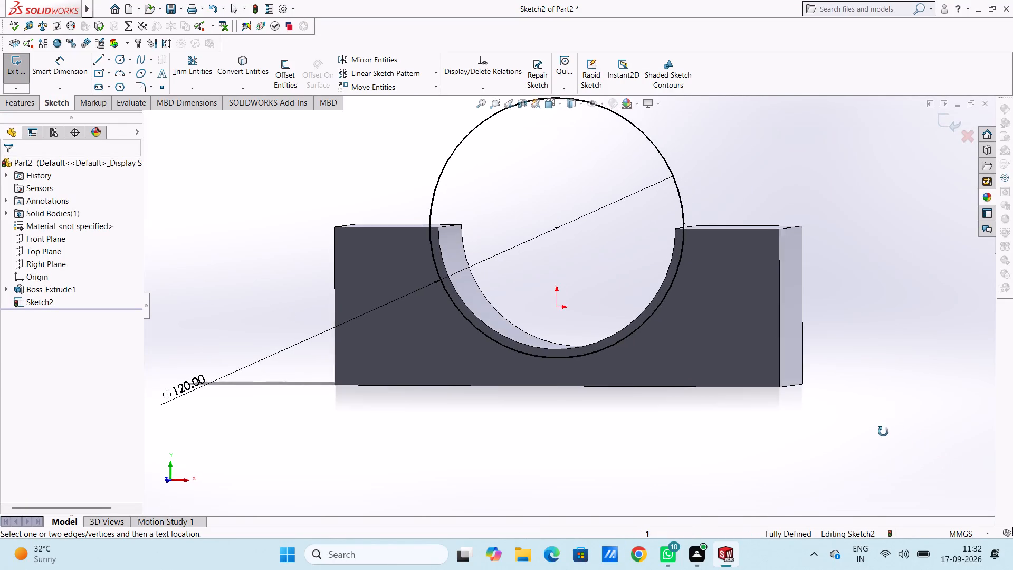
middle_drag(883, 432, 874, 436)
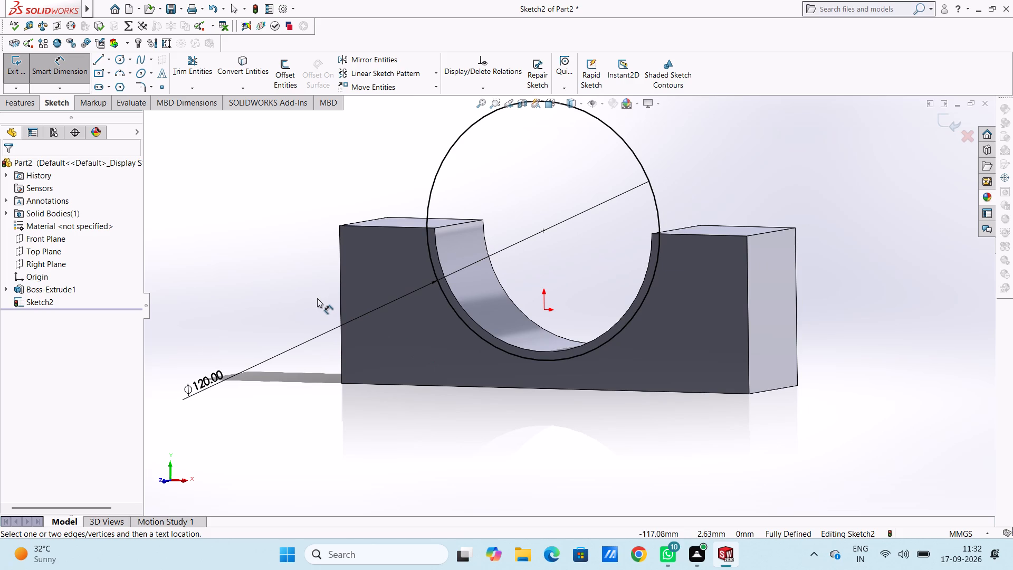
middle_drag(317, 298, 364, 292)
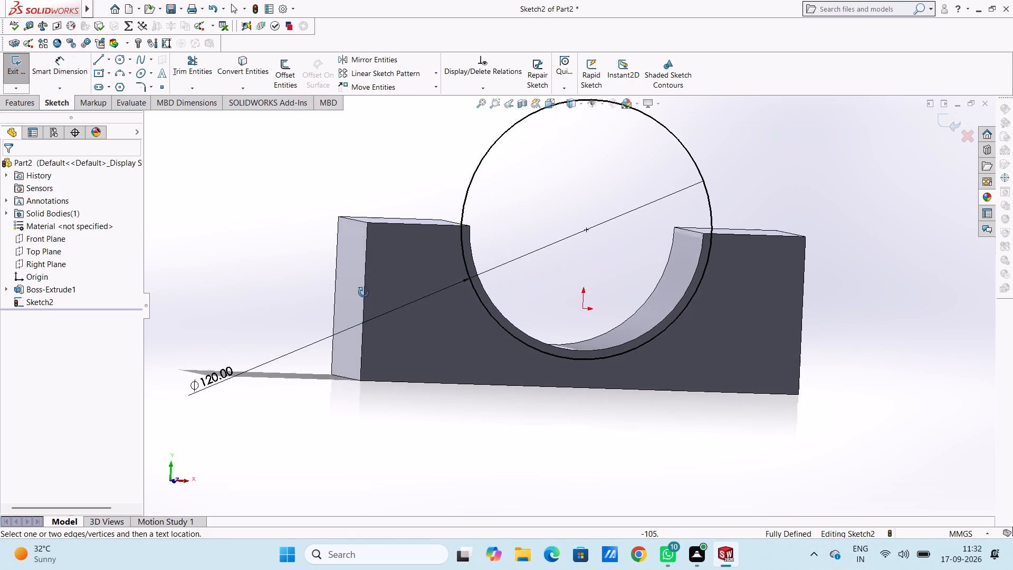
middle_drag(364, 292, 358, 287)
scroll(628, 214, down, 4)
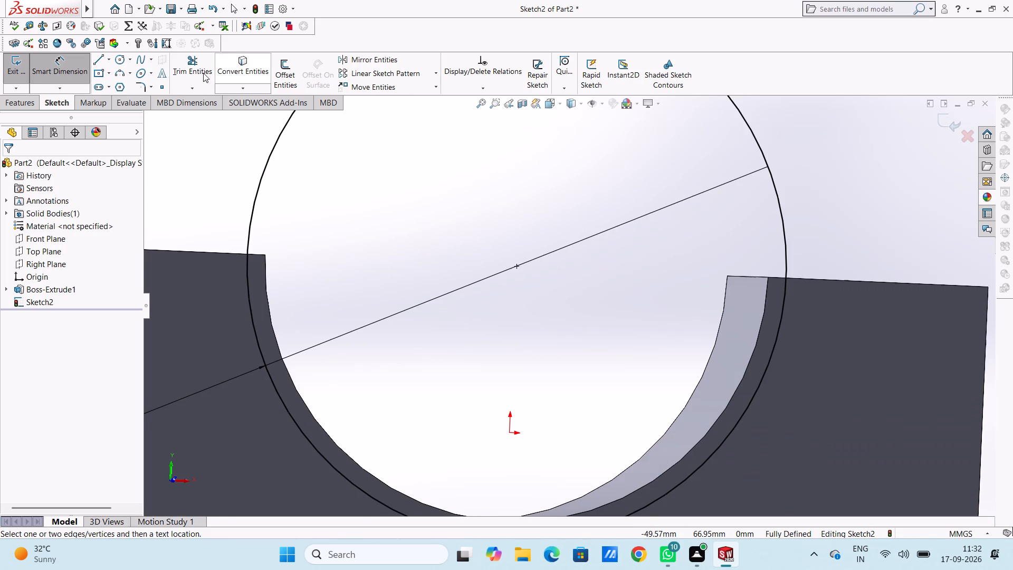
click(122, 77)
click(266, 256)
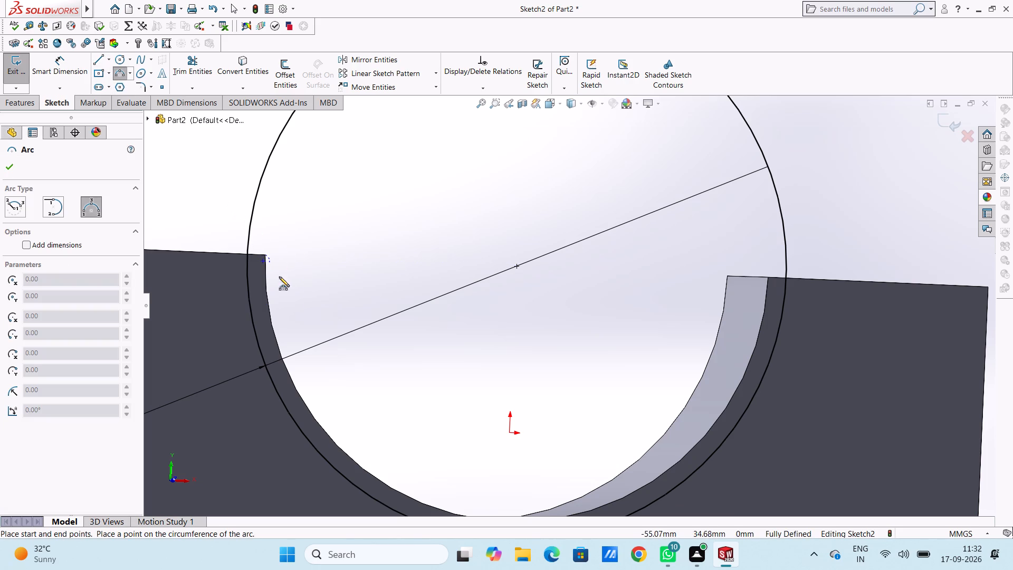
click(767, 277)
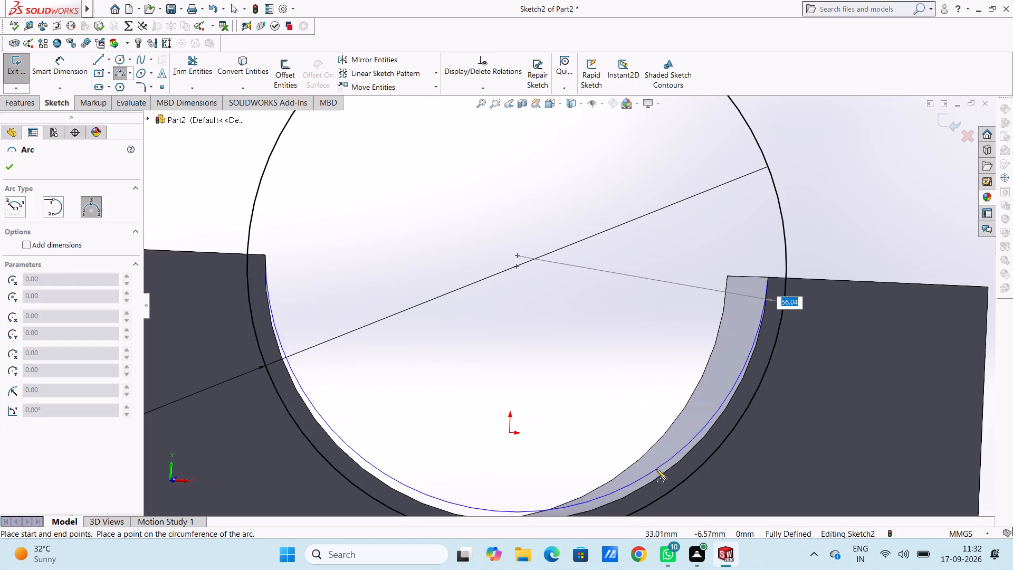
click(656, 480)
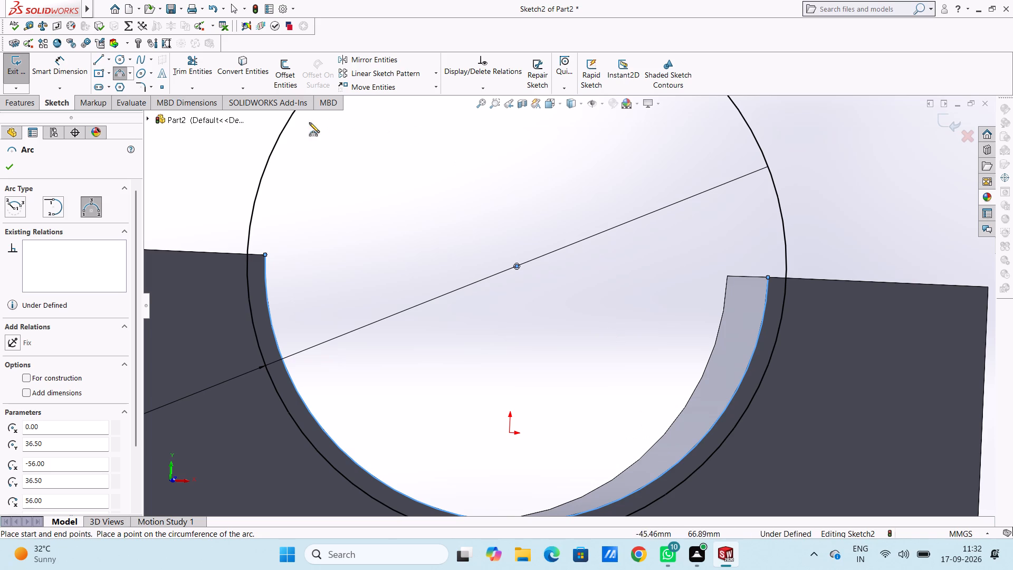
Draw a 4 mm horizontal line at each upper corner of the recess, connecting the arc's endpoints to the circle.
click(100, 57)
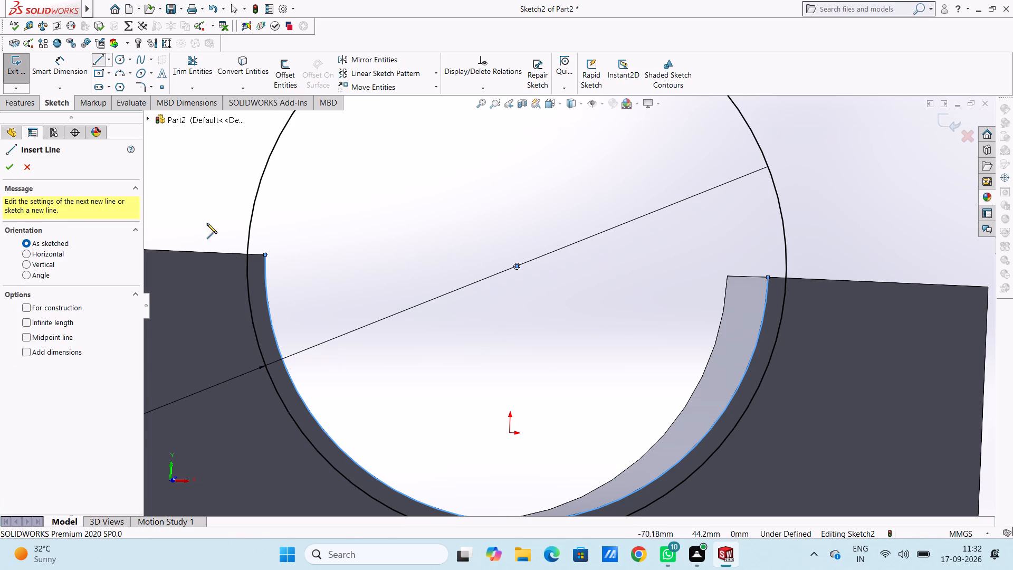
click(249, 253)
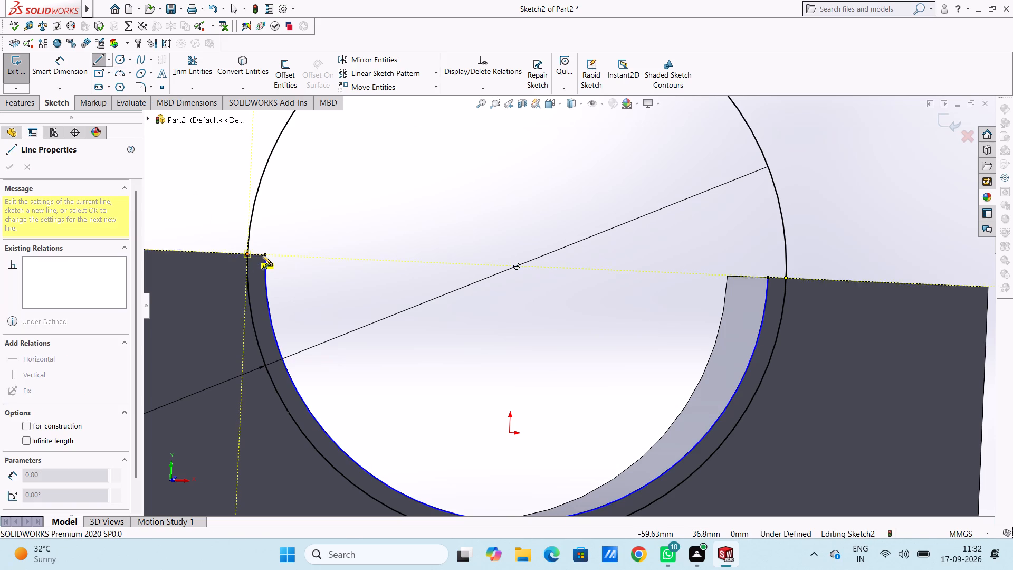
click(264, 256)
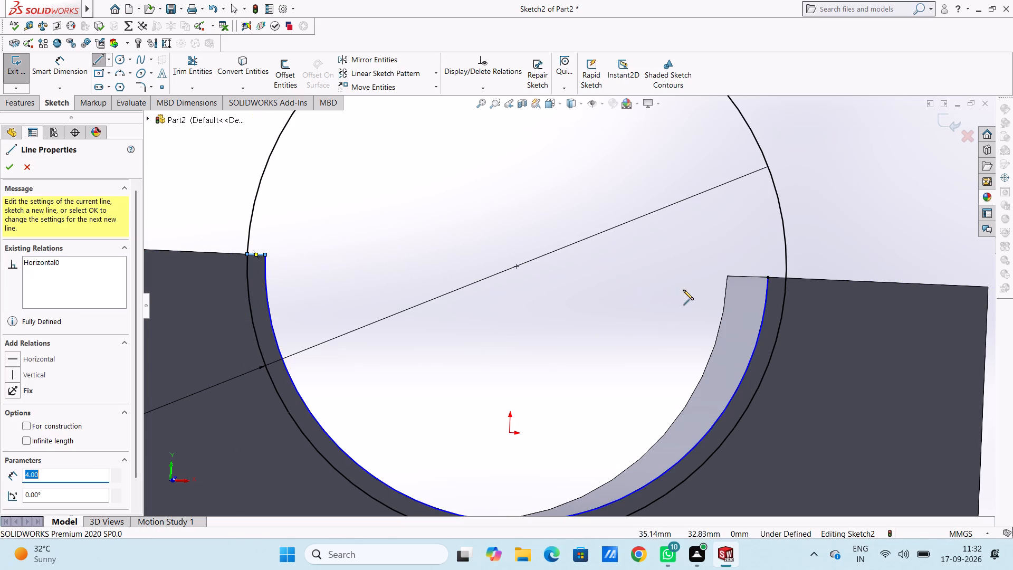
click(767, 278)
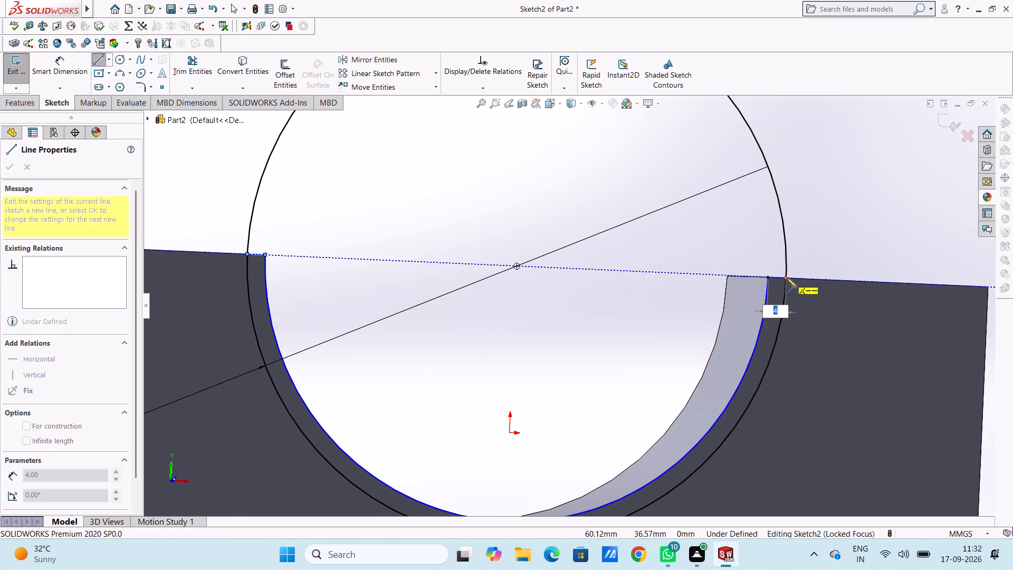
click(787, 278)
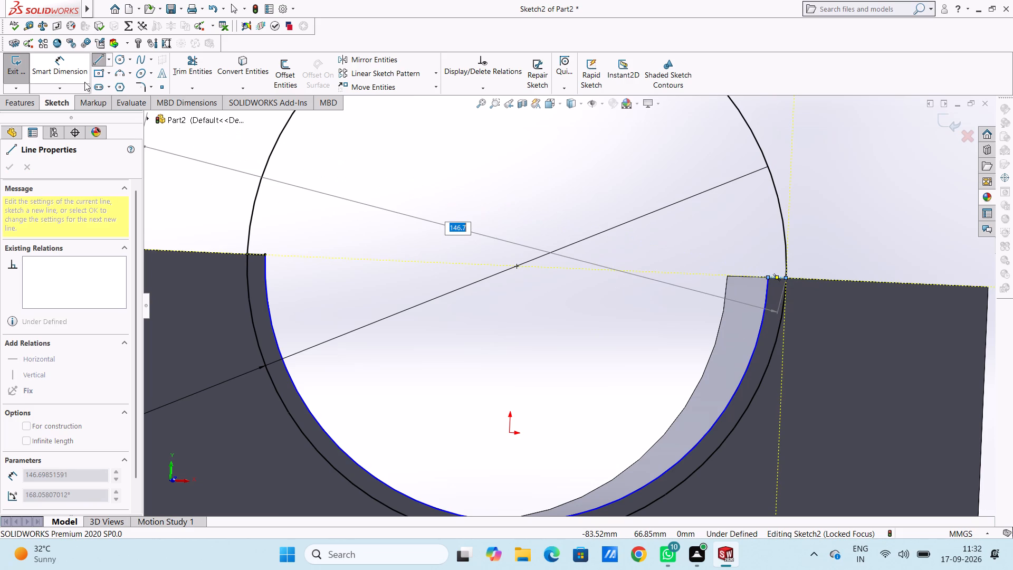
Trim away the part of the 120 mm circle above the block, leaving a half-ring profile around the recess.
click(73, 69)
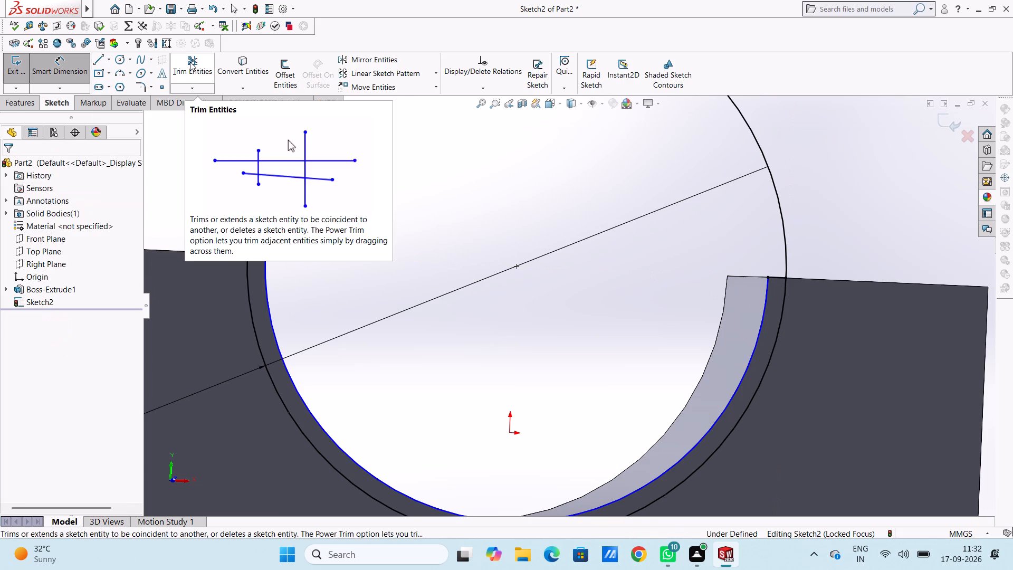
click(190, 62)
click(263, 176)
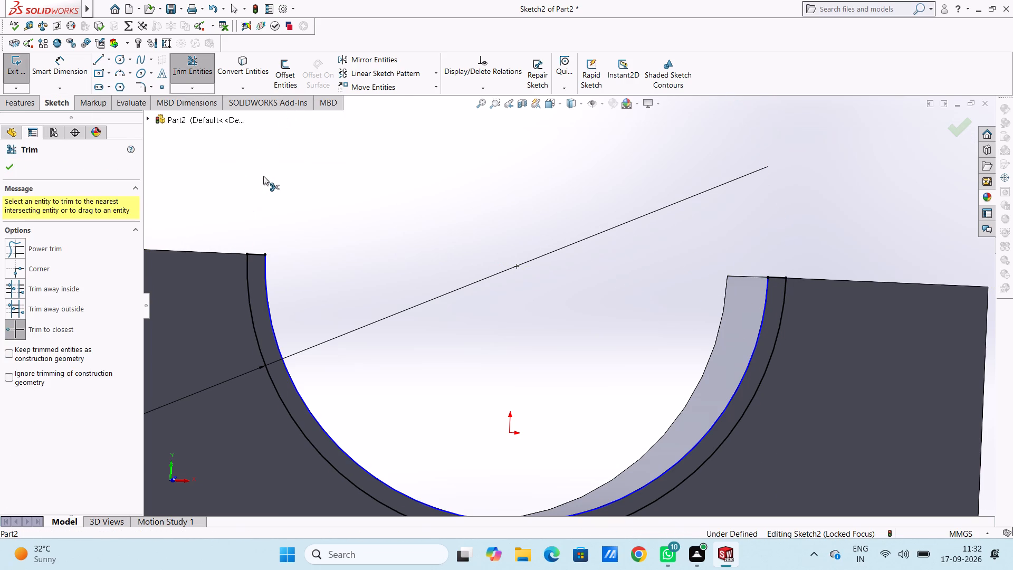
scroll(373, 196, up, 2)
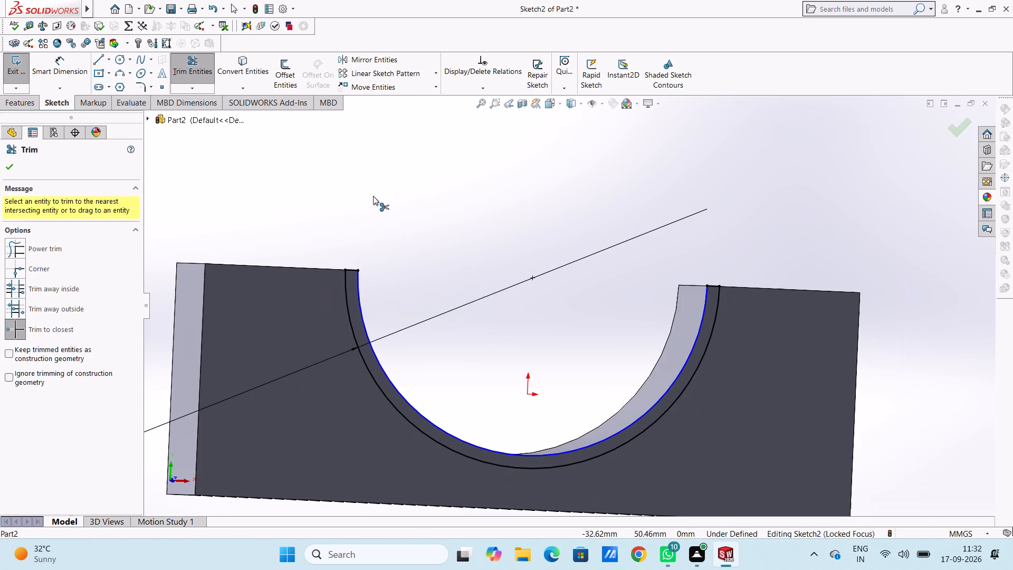
key(Escape)
key(Escape)
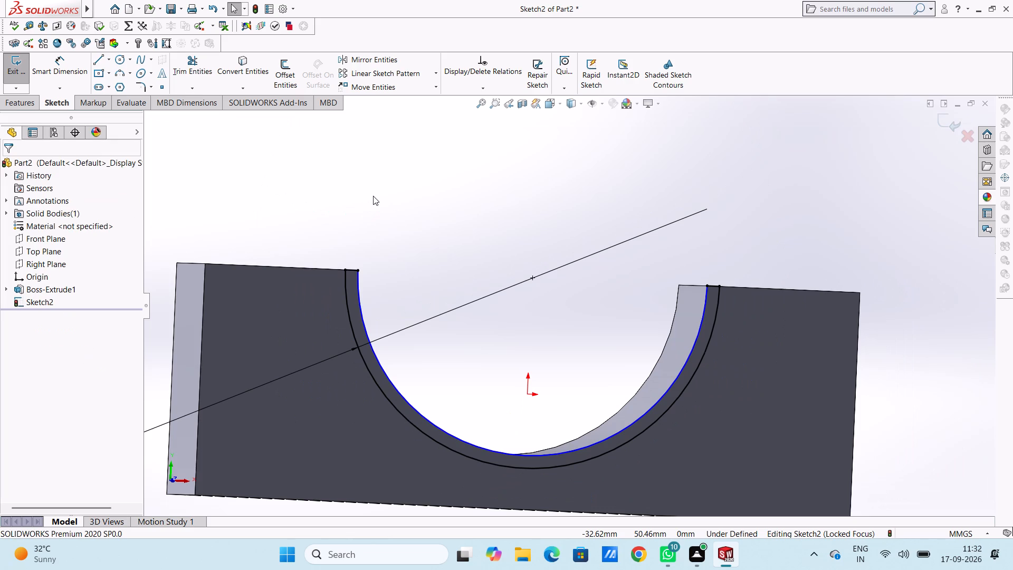
Cut-extrude the half-ring profile 50 mm blind through the block to enlarge the semicircular recess.
key(ctrl+7)
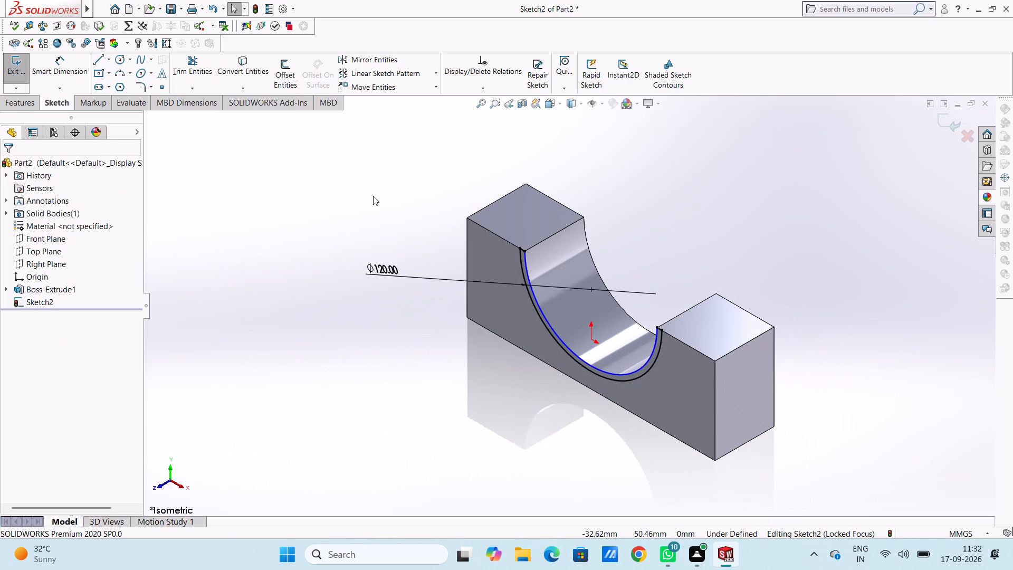
click(23, 107)
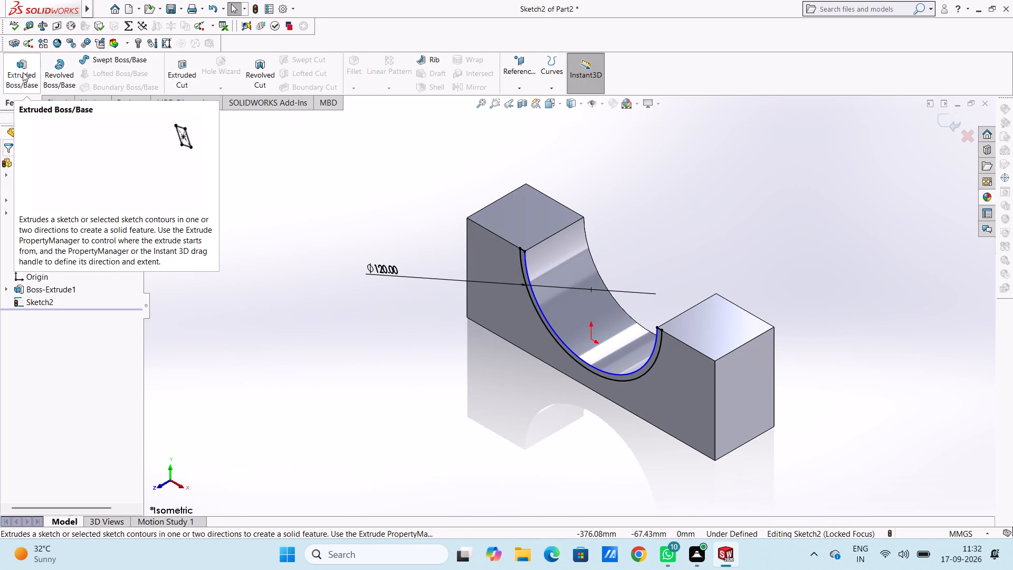
click(175, 71)
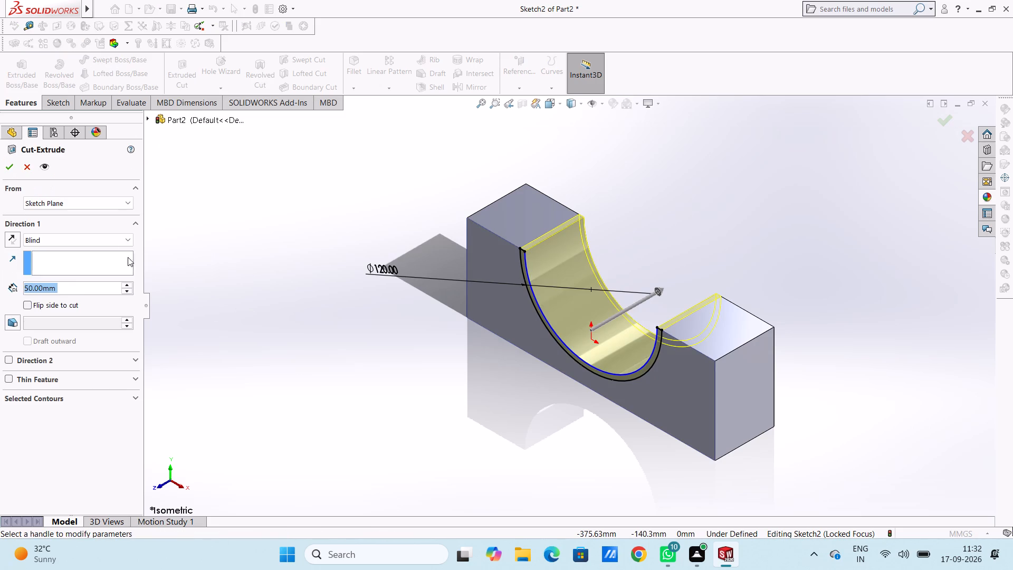
click(9, 167)
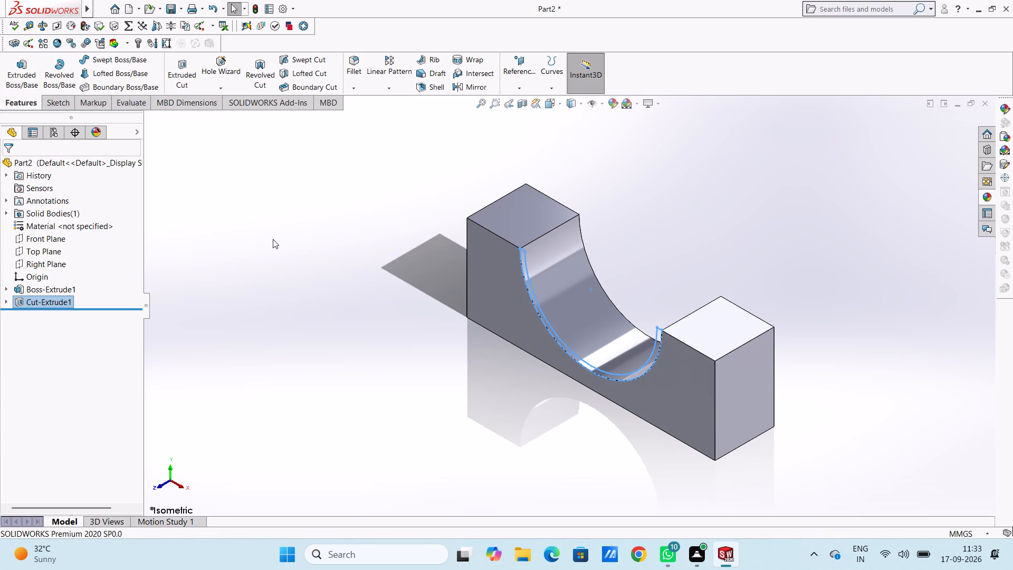
click(314, 239)
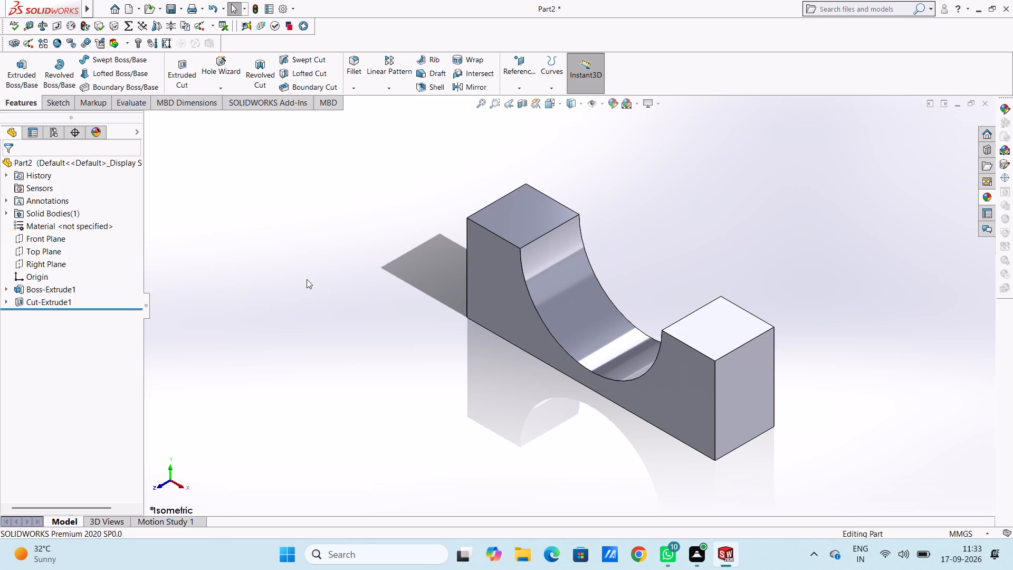
click(531, 254)
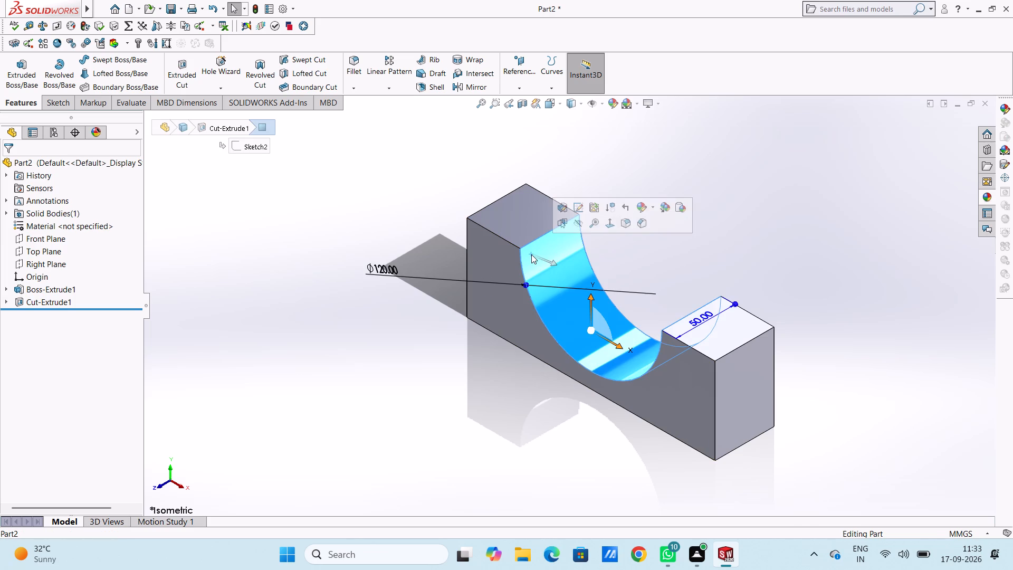
click(387, 229)
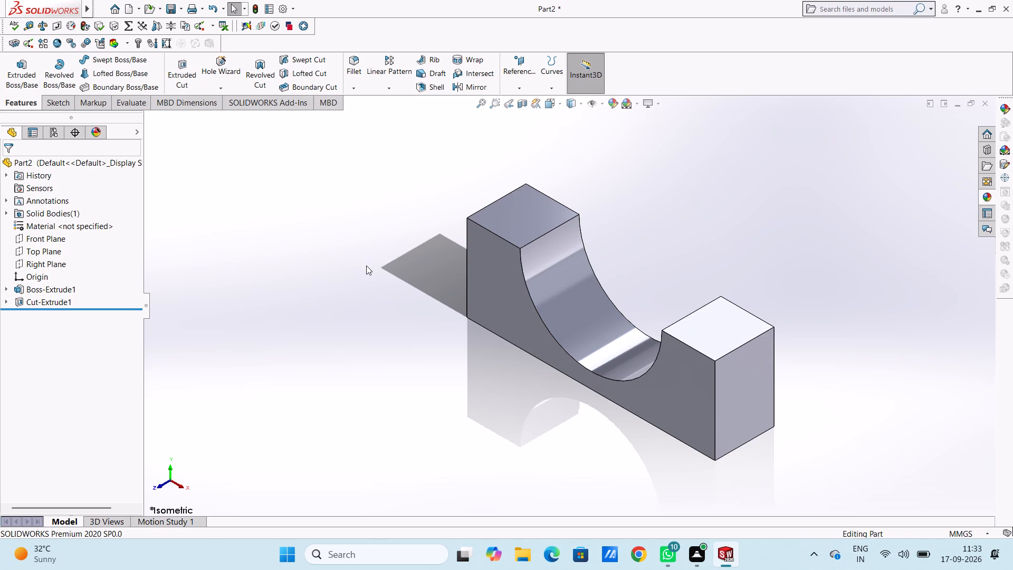
In a new sketch on the block's front face, draw a circle with a 56 mm radius centred on the recess's centre.
key(ctrl+1)
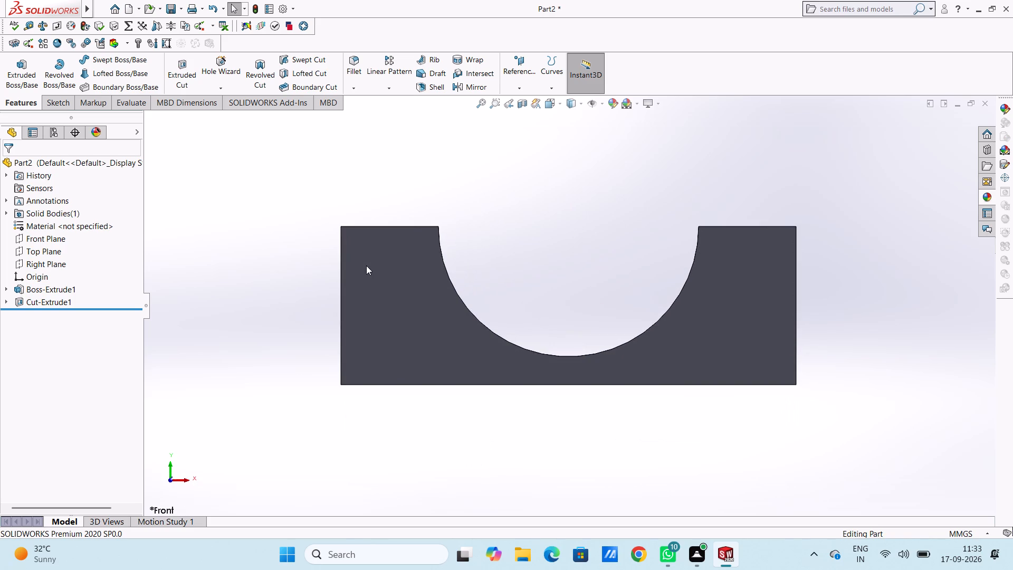
click(389, 279)
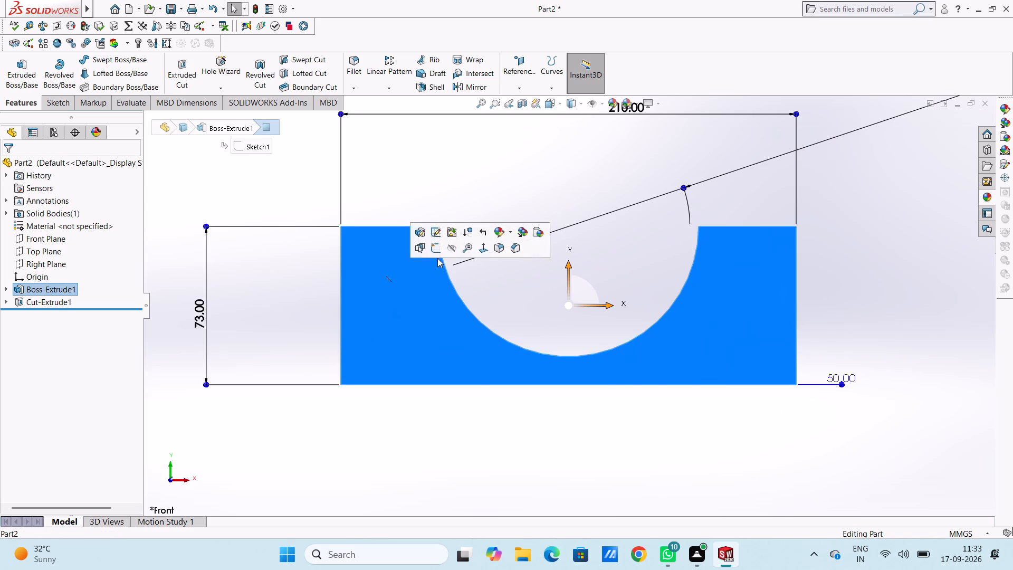
click(437, 254)
click(245, 217)
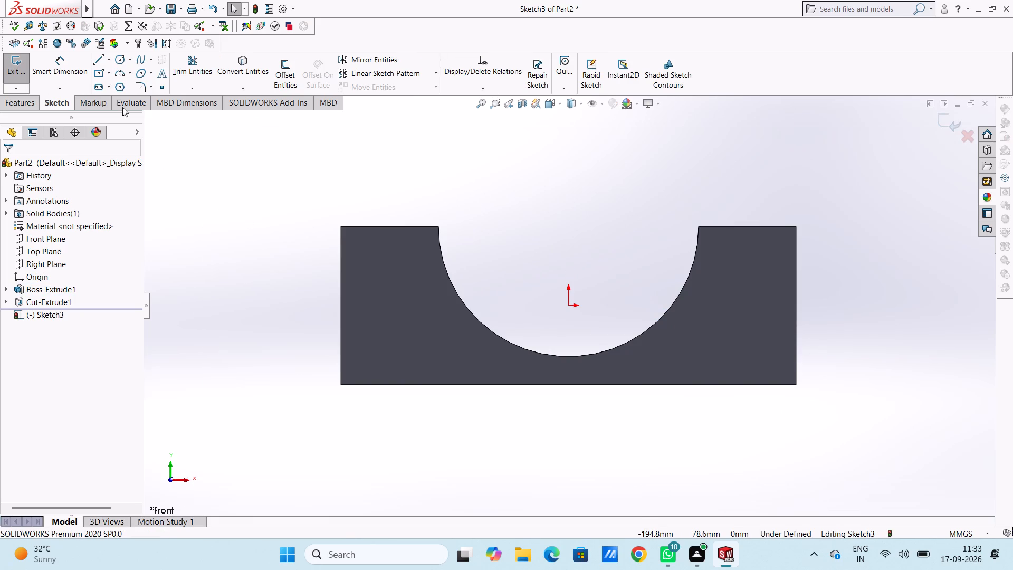
click(122, 62)
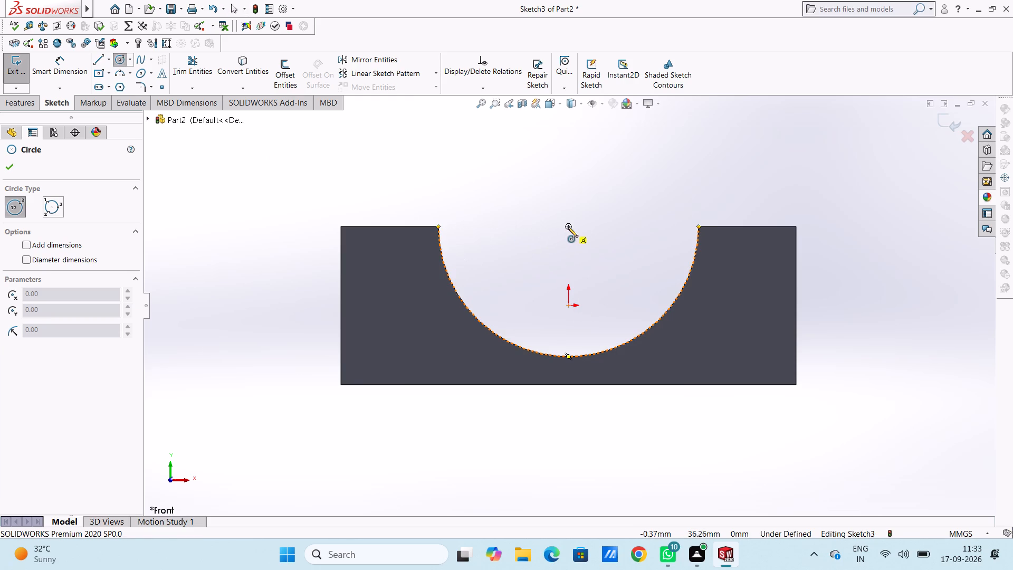
click(568, 227)
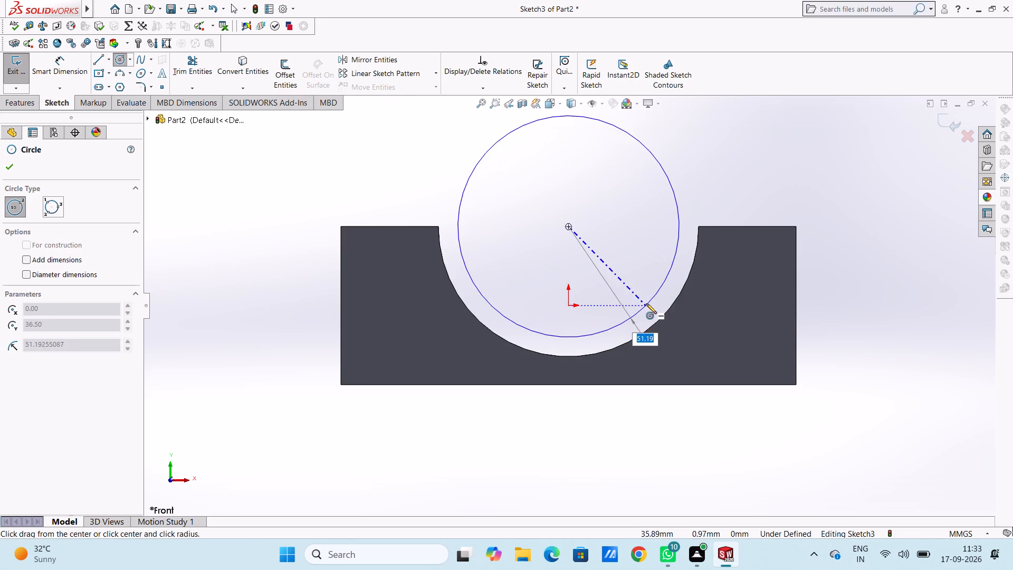
text(56)
key(Return)
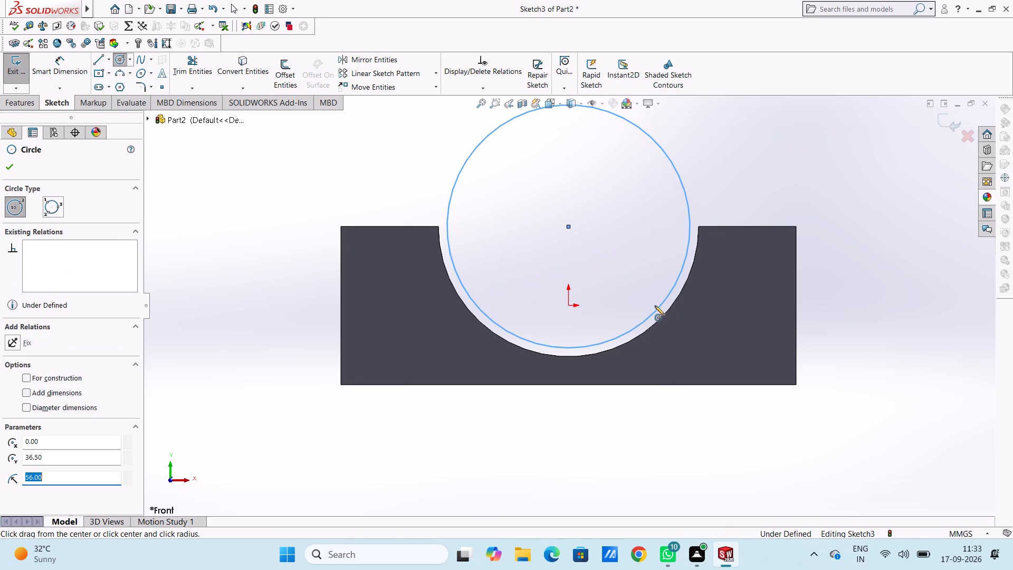
key(Escape)
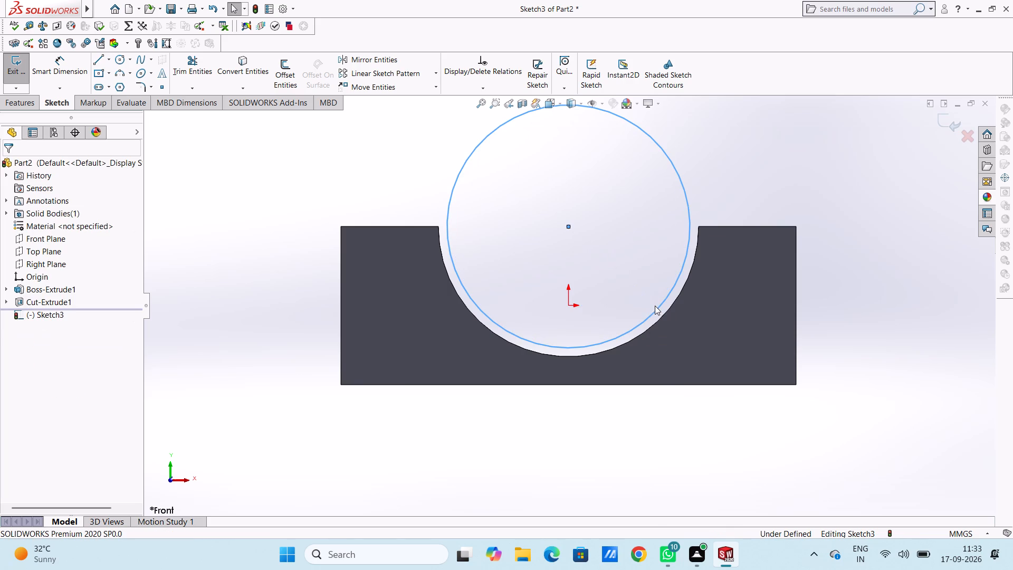
key(Escape)
key(Escape)
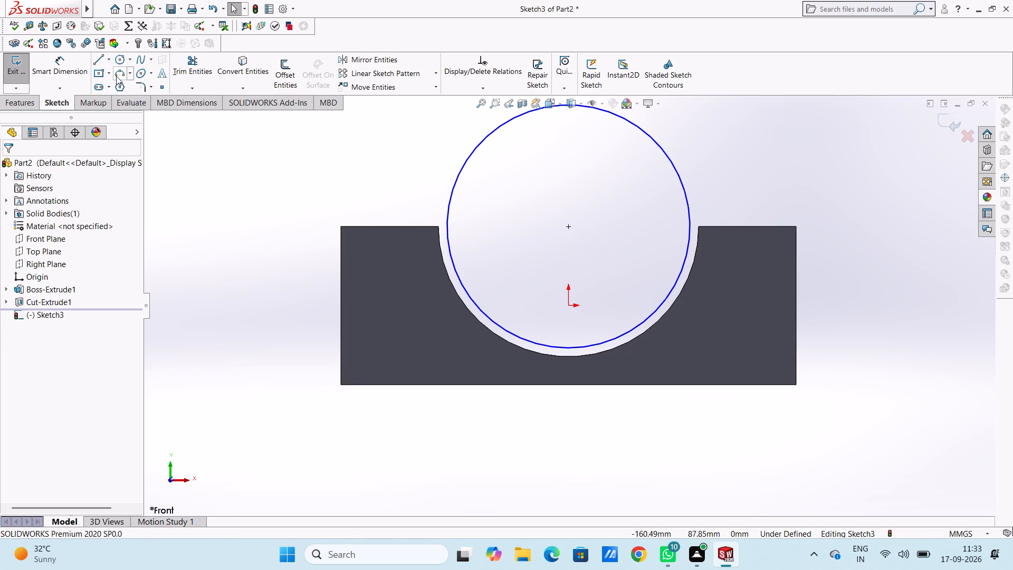
Draw a three-point arc with a 60 mm radius along the recess edge between its two upper corners.
click(116, 75)
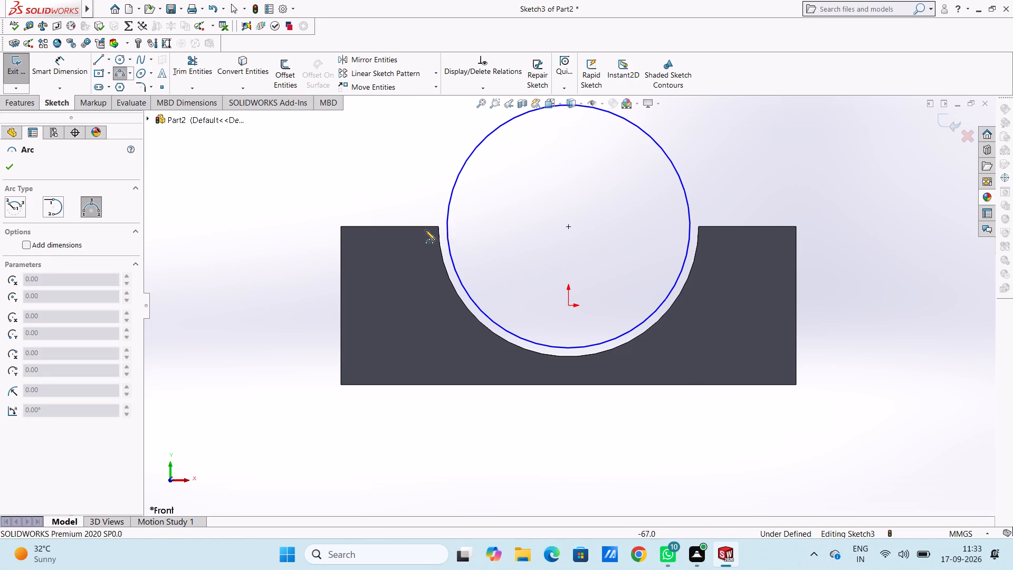
click(439, 226)
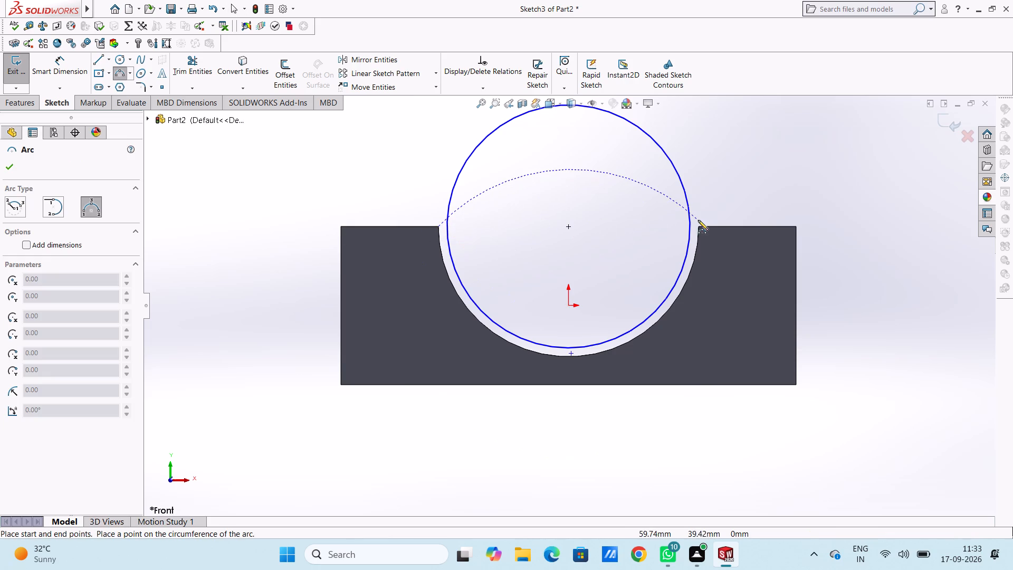
click(700, 227)
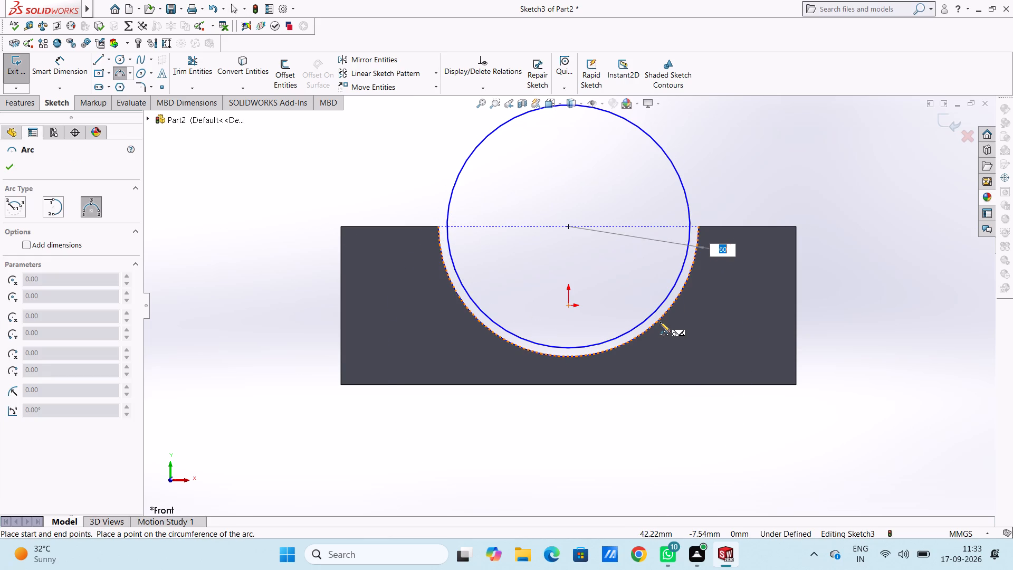
click(660, 322)
key(Escape)
key(Escape)
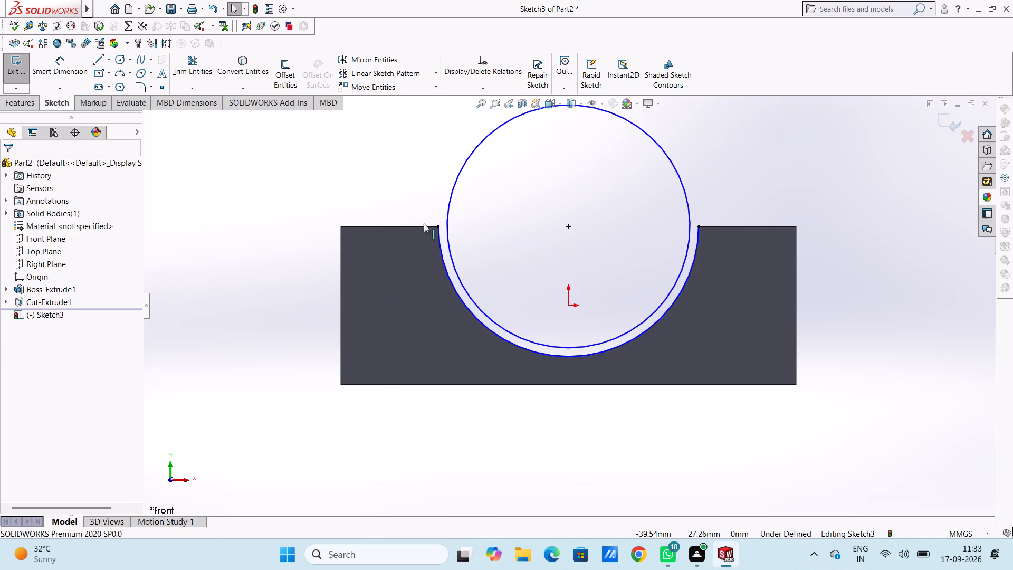
Draw horizontal lines across the recess opening: 4 mm from one upper corner to the circle, continuing 116 mm to the opposite corner.
click(100, 58)
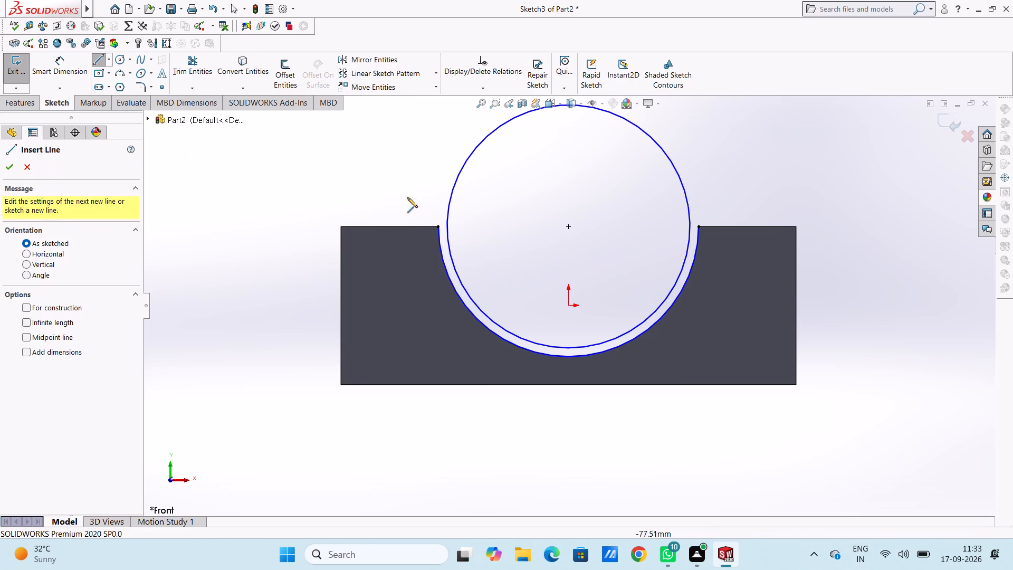
scroll(520, 253, down, 3)
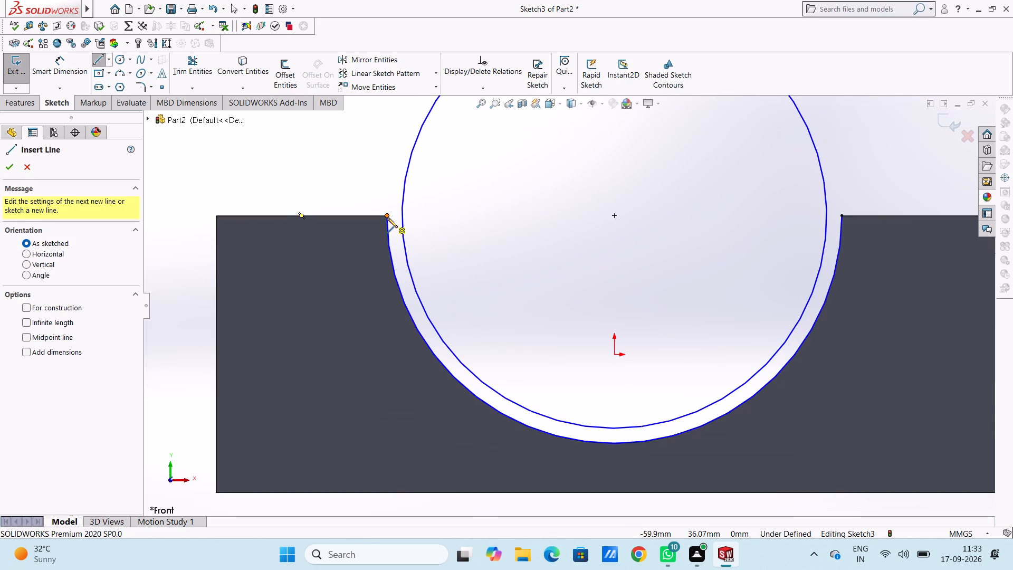
click(388, 217)
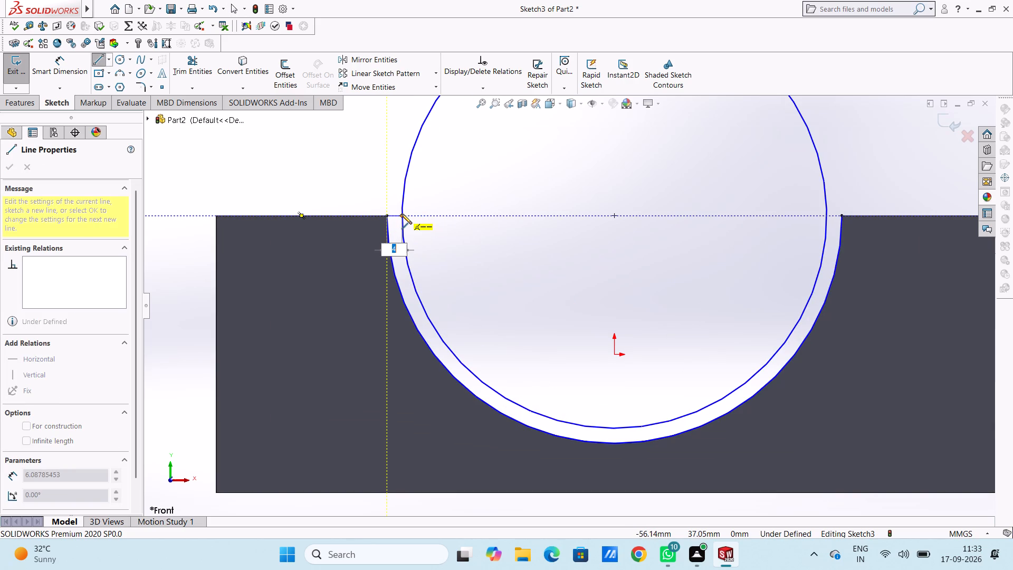
click(402, 214)
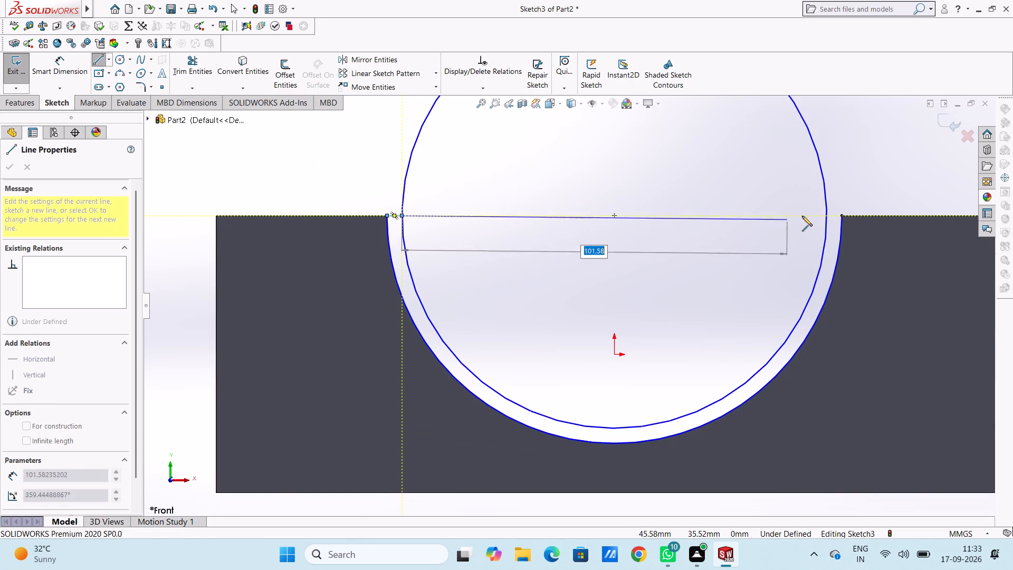
click(842, 215)
key(Escape)
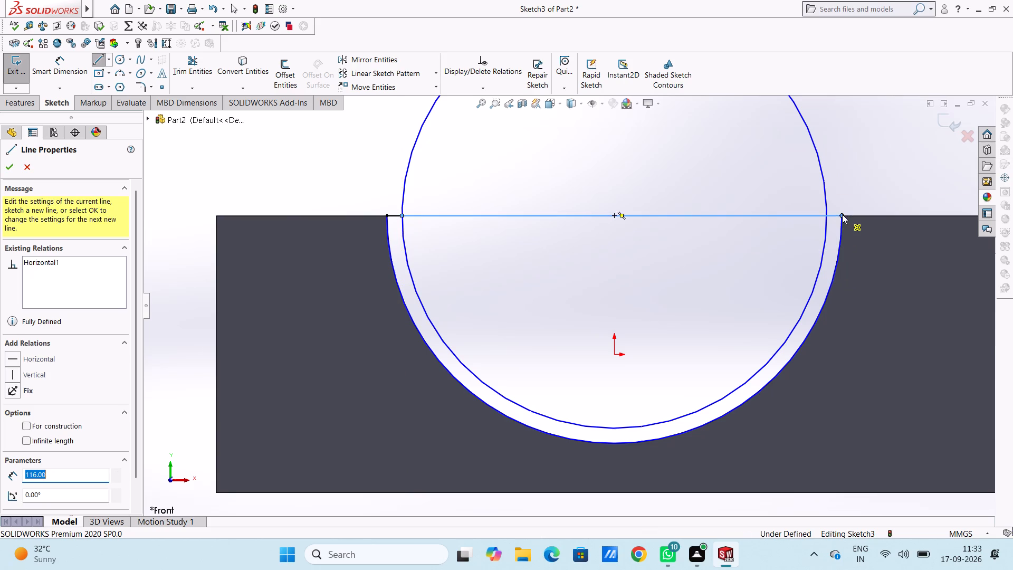
key(Escape)
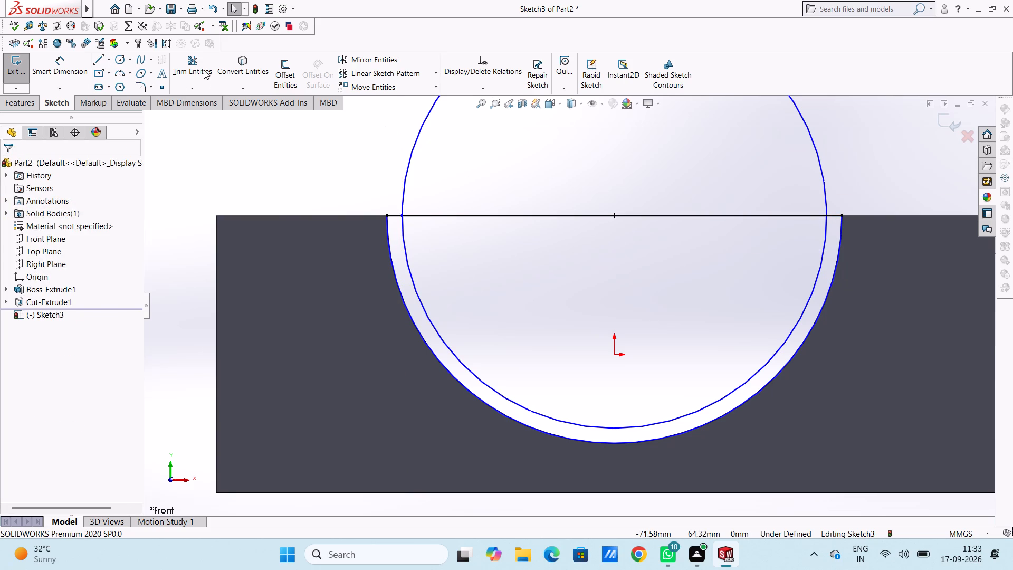
Trim away the line inside the circle and the circle's upper half to leave a closed 4 mm thick half-ring profile.
click(202, 69)
click(446, 215)
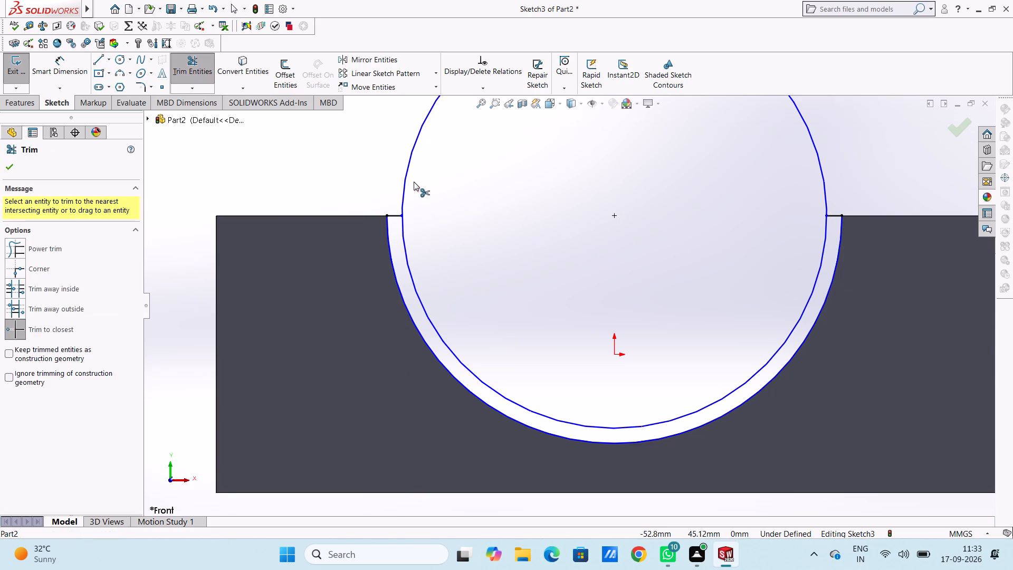
click(408, 174)
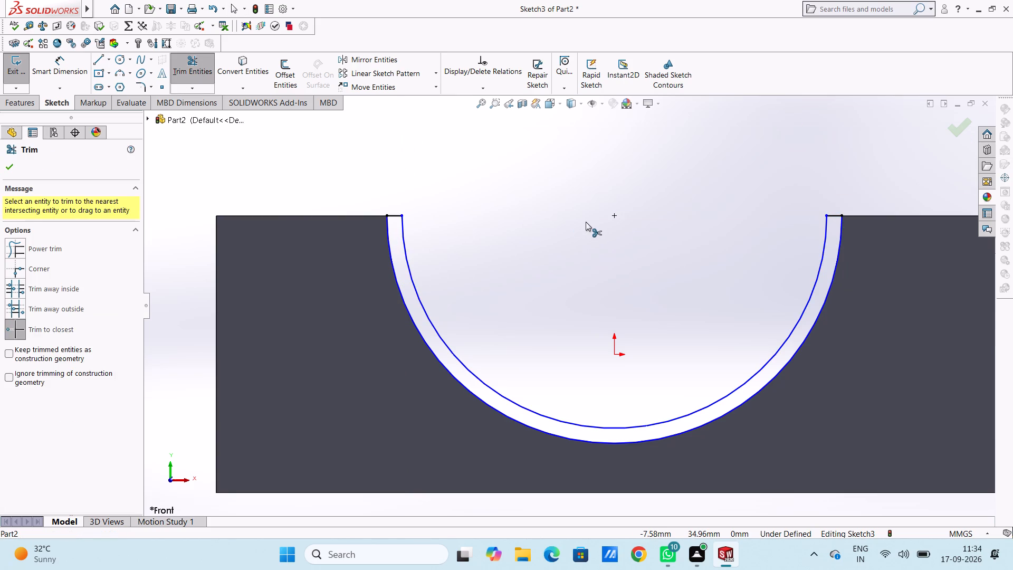
key(Escape)
key(Escape)
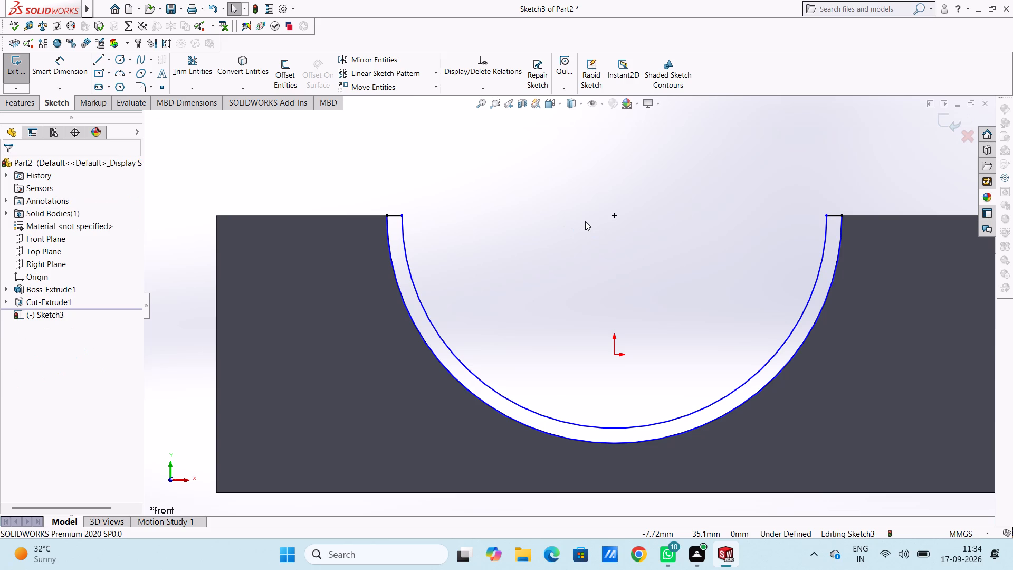
Extrude the half-ring profile 8 mm blind, reversed into the recess from the block's front face.
key(ctrl+7)
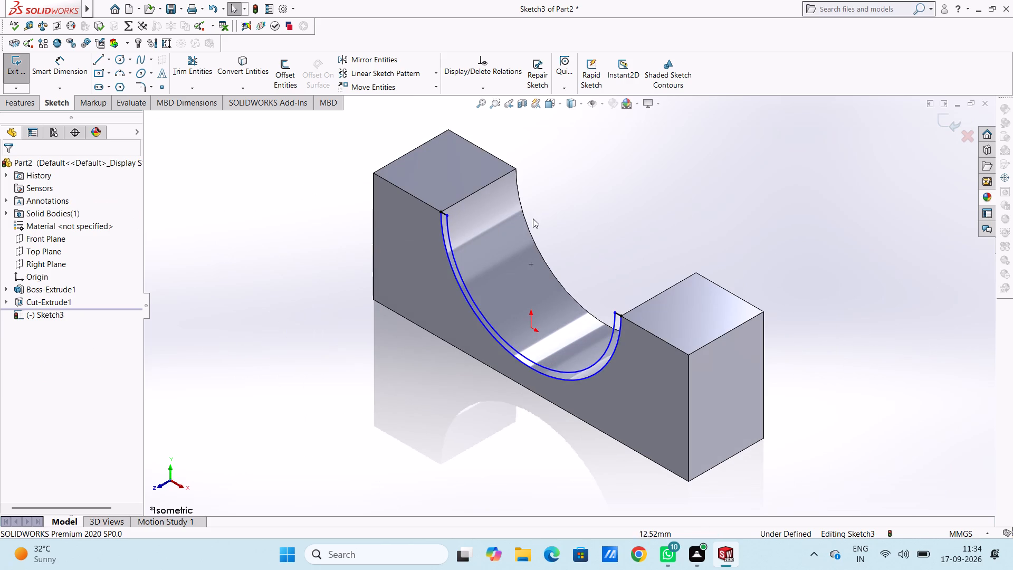
click(24, 103)
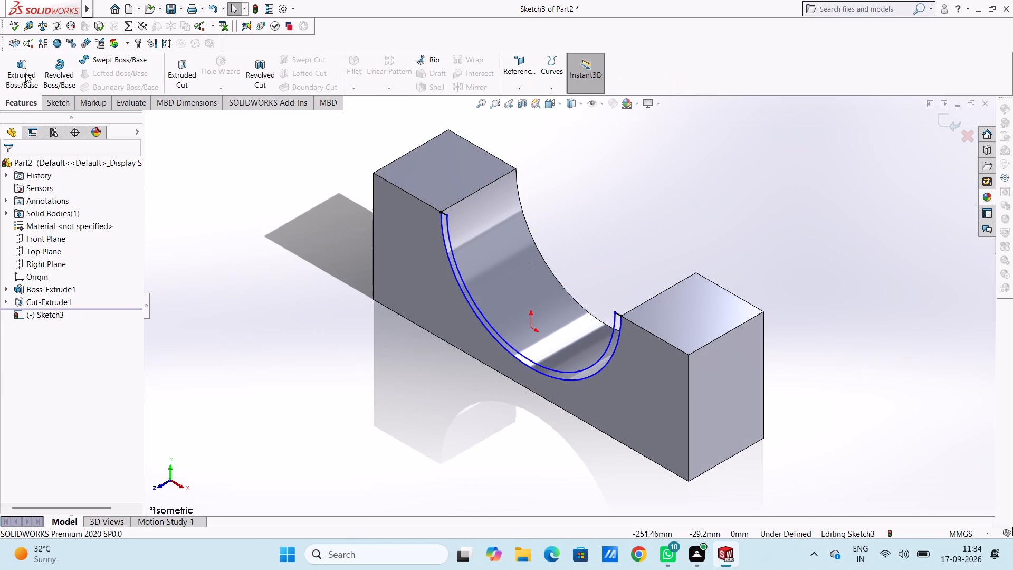
click(24, 64)
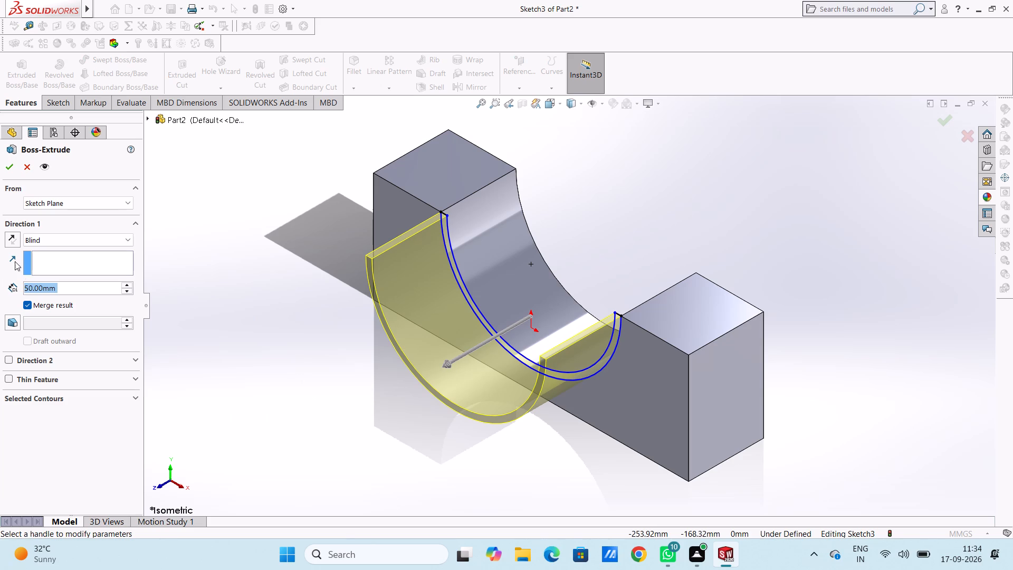
click(11, 243)
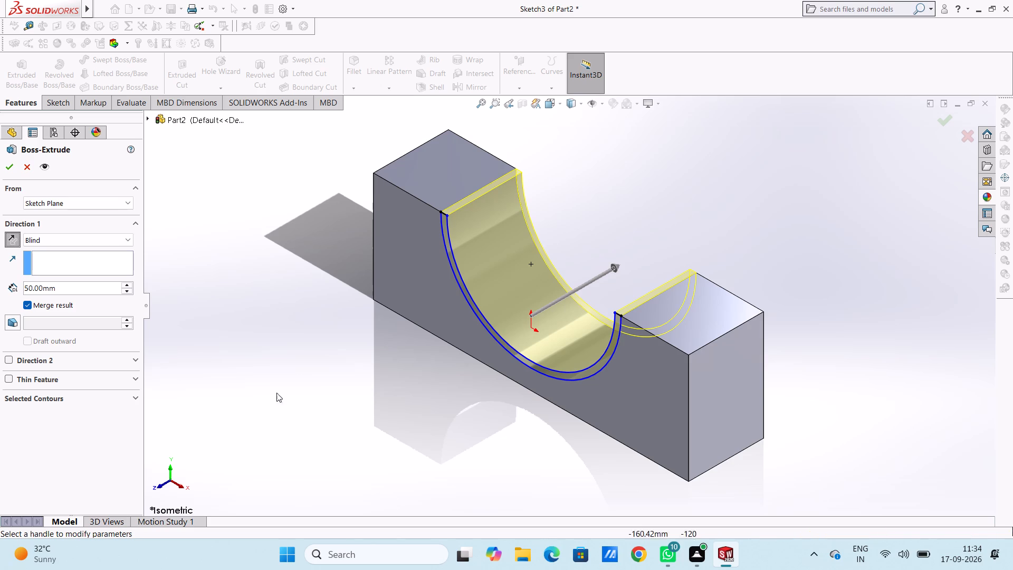
double_click(67, 289)
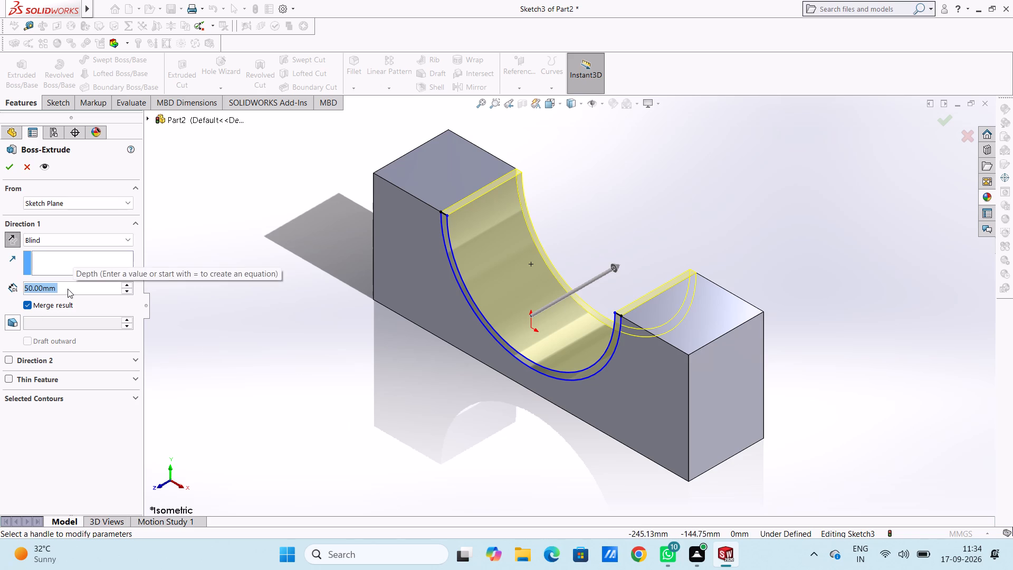
key(8)
key(Return)
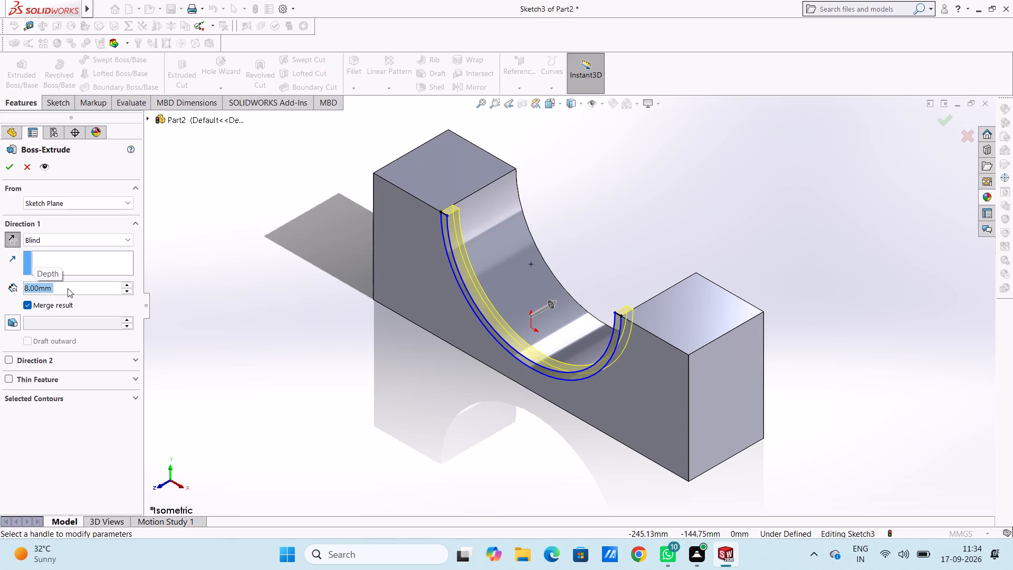
click(9, 165)
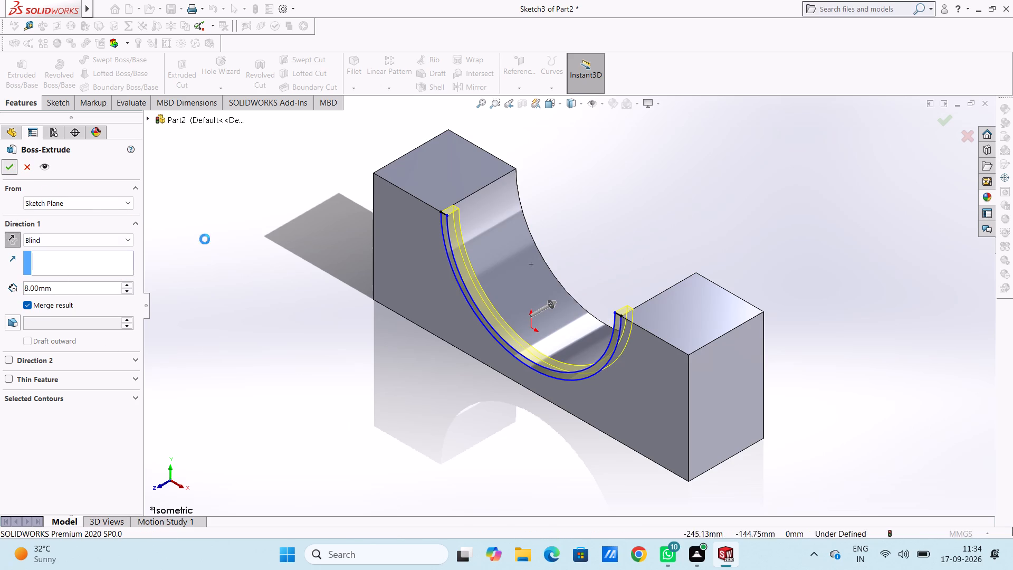
click(224, 245)
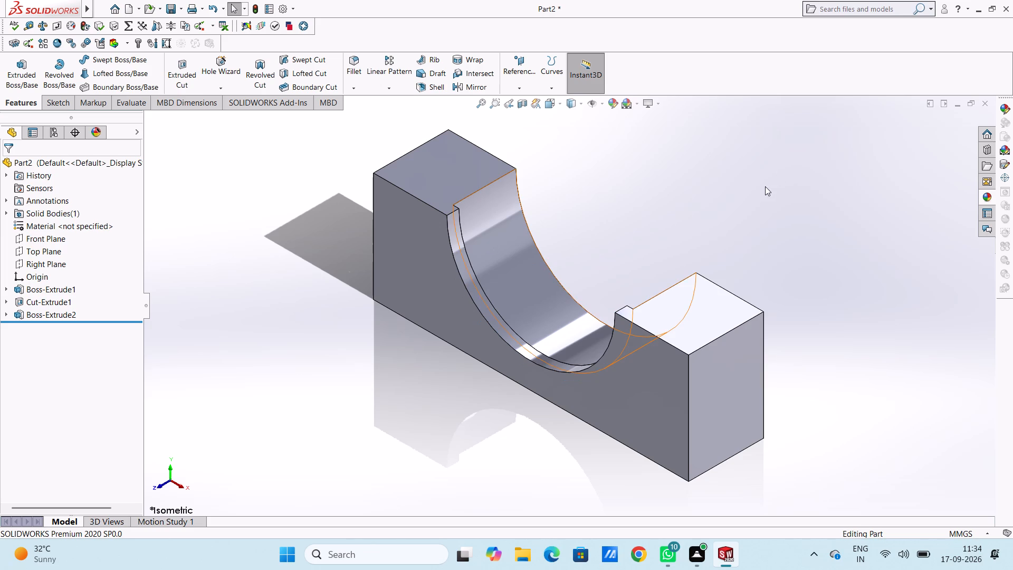
Start a sketch on the block's back face and draw a horizontal line across the recess opening between its outer edge's upper corners.
middle_drag(765, 187, 689, 229)
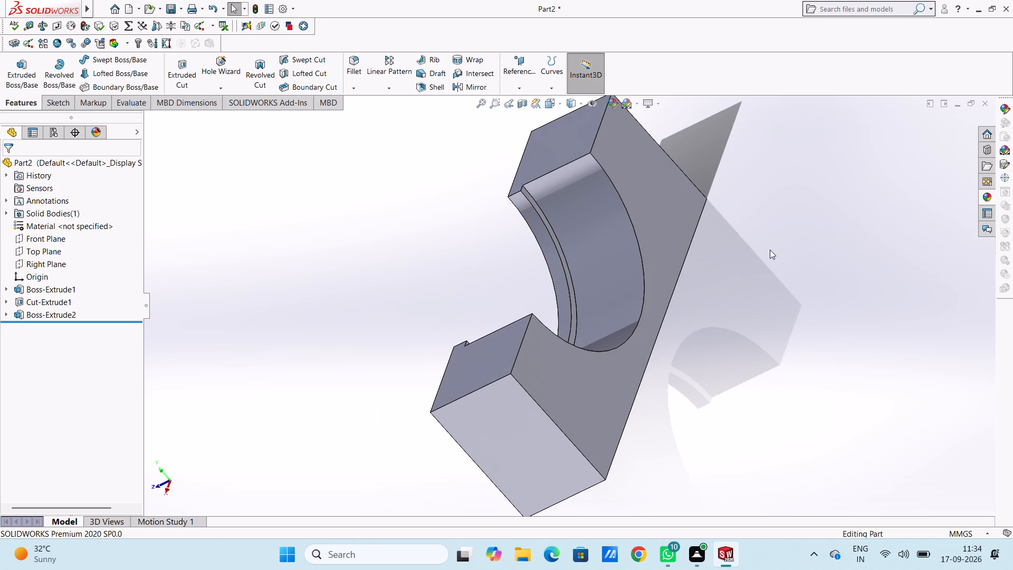
key(ctrl+4)
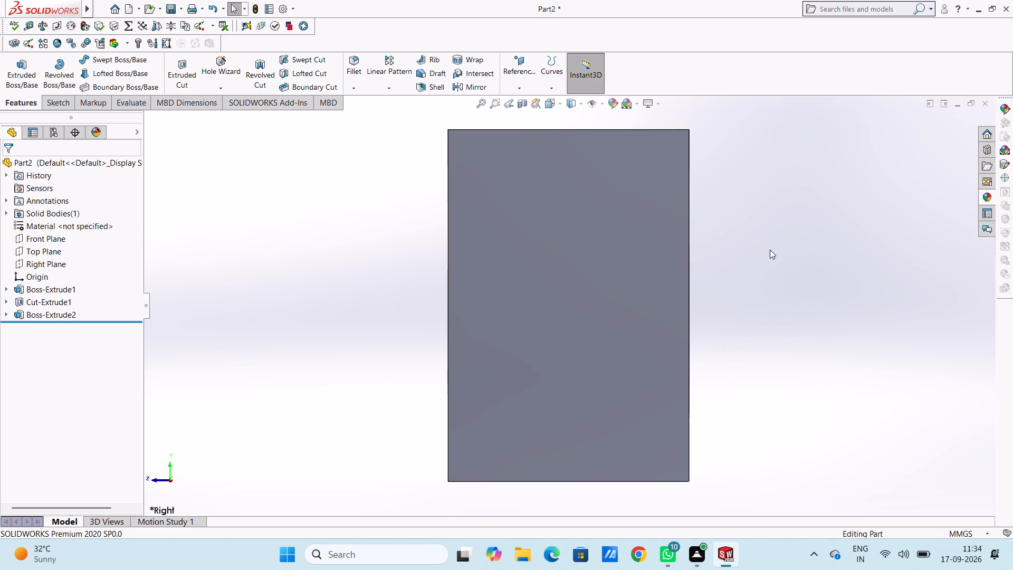
key(ctrl+2)
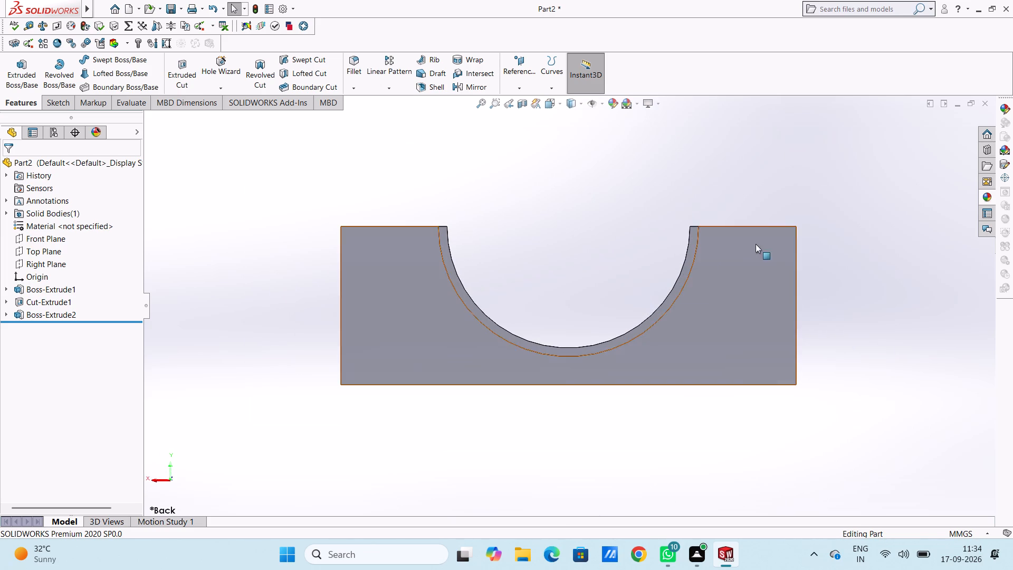
click(407, 299)
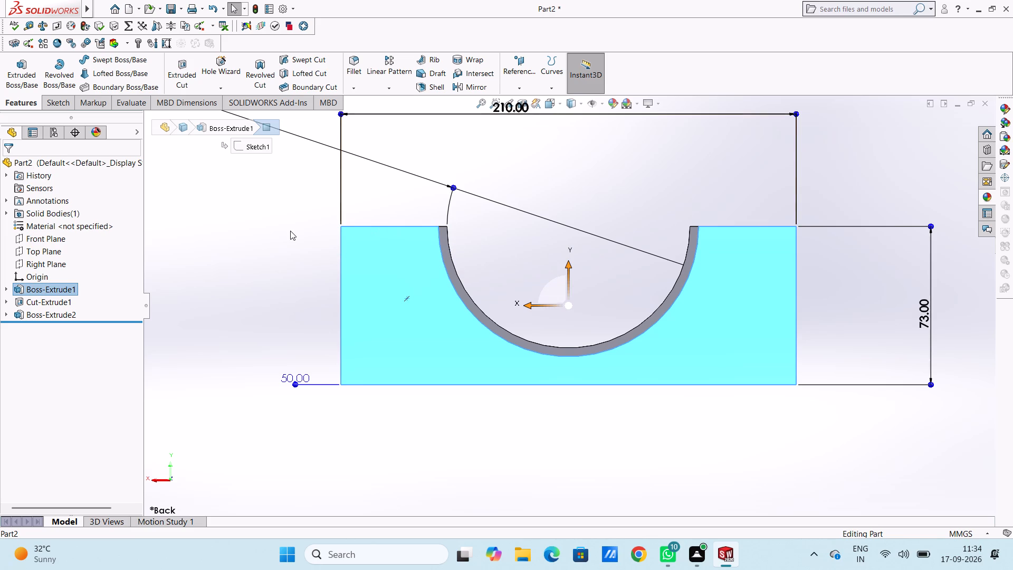
click(383, 305)
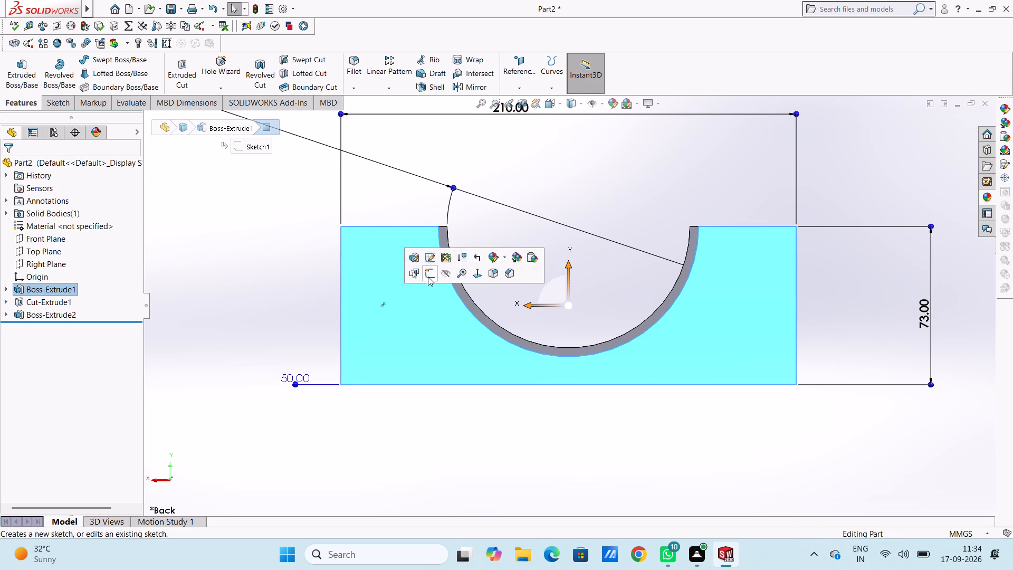
click(427, 275)
click(273, 283)
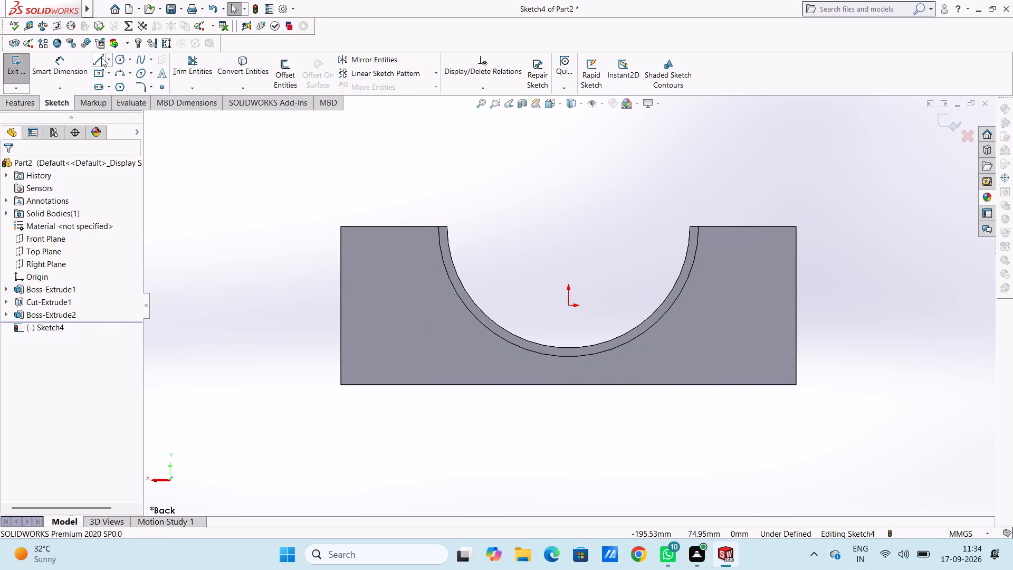
click(101, 58)
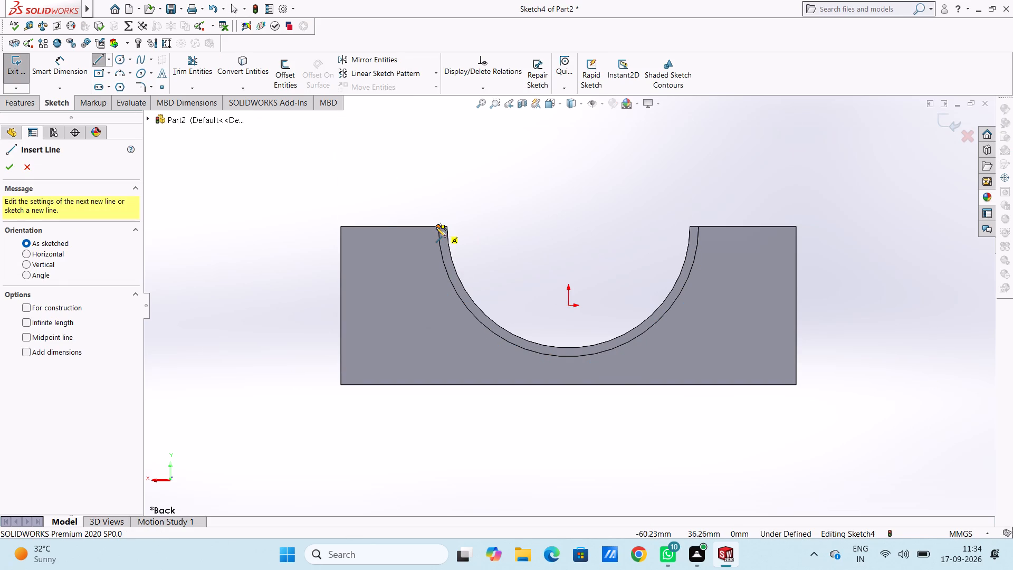
click(436, 228)
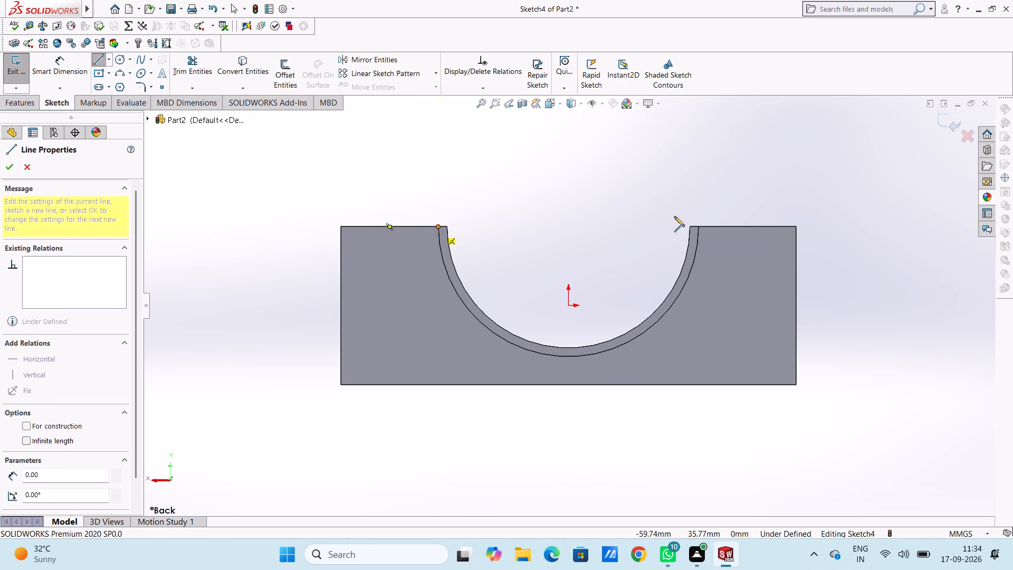
click(697, 224)
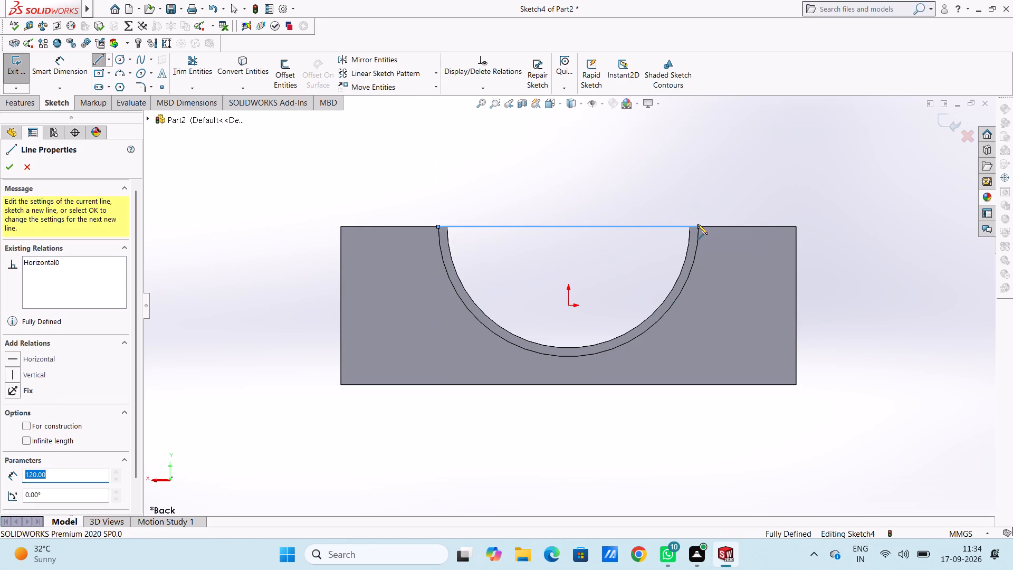
Draw two three-point arcs, one with a 60 mm radius along the recess edge and one with a 56 mm radius along the front half-ring's inner edge.
click(119, 75)
scroll(654, 289, down, 3)
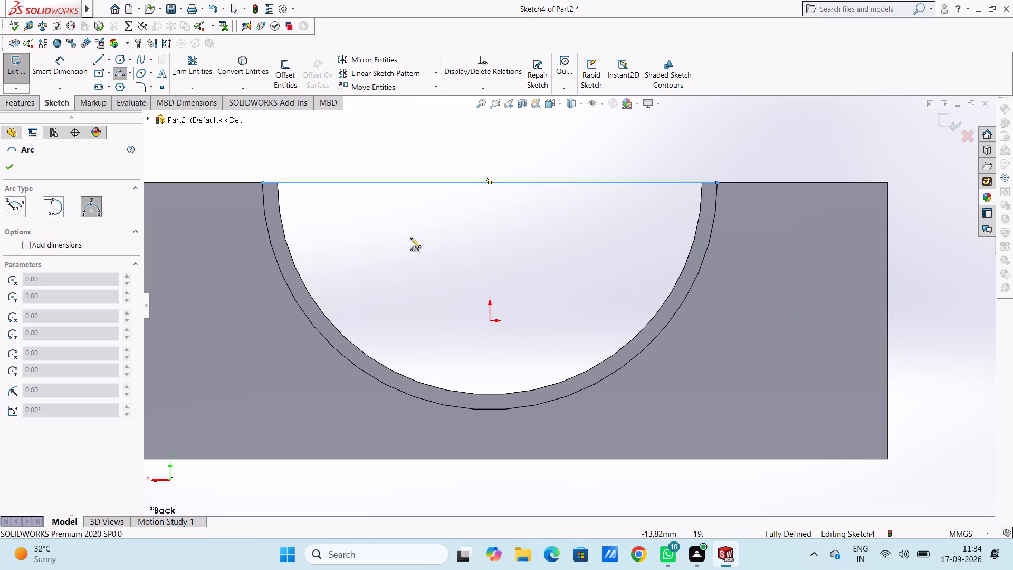
click(261, 182)
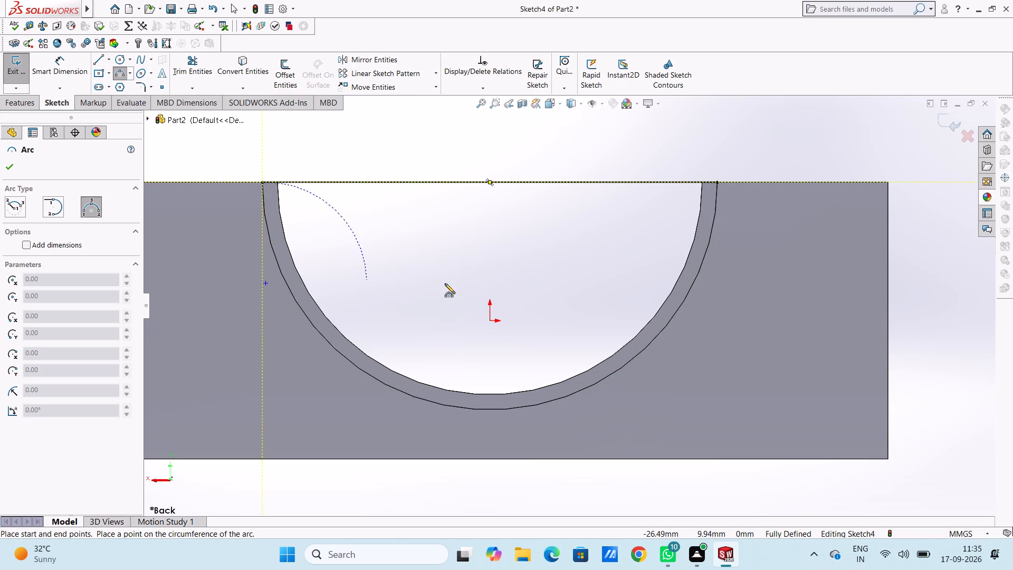
click(715, 182)
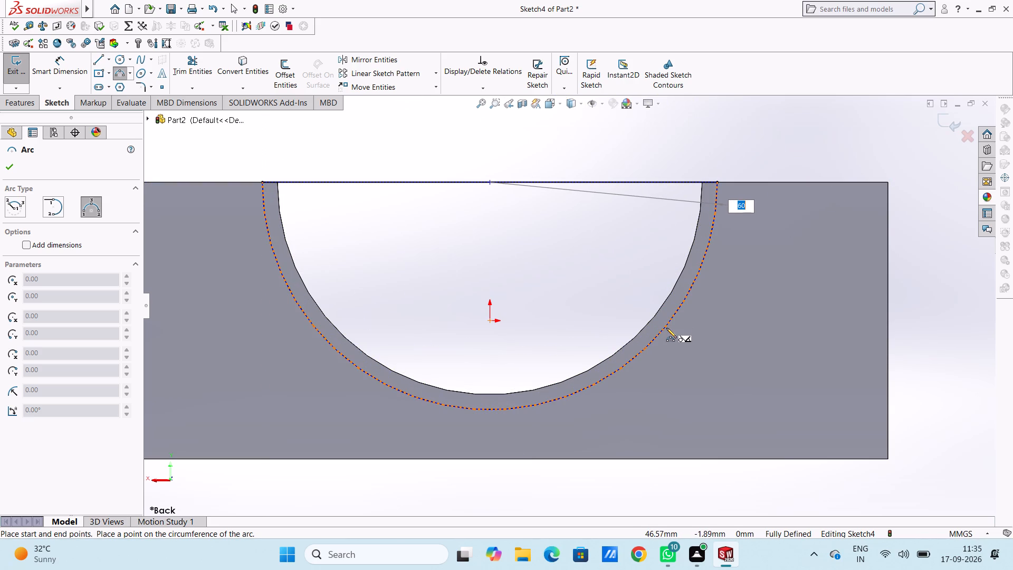
click(666, 328)
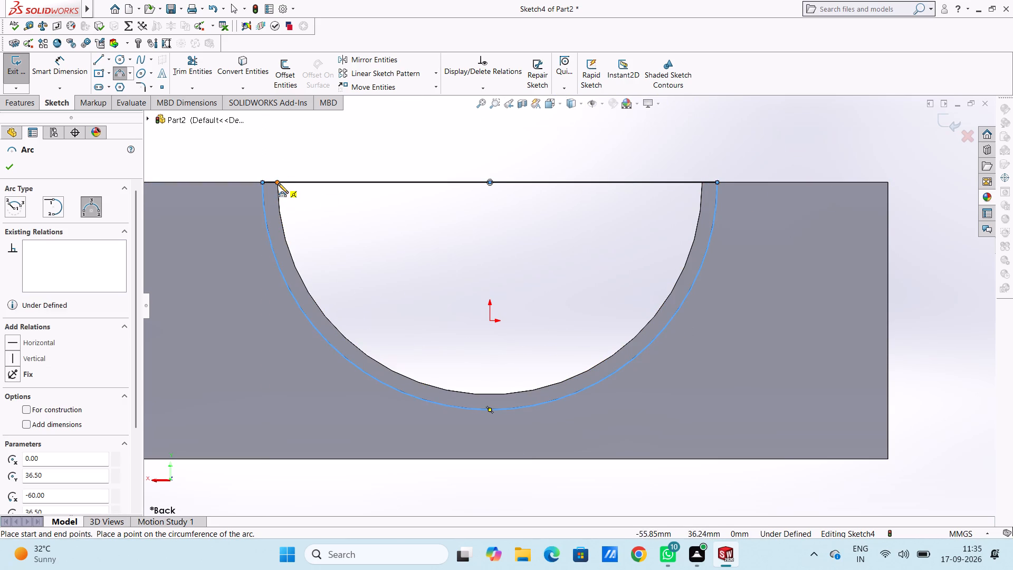
click(278, 183)
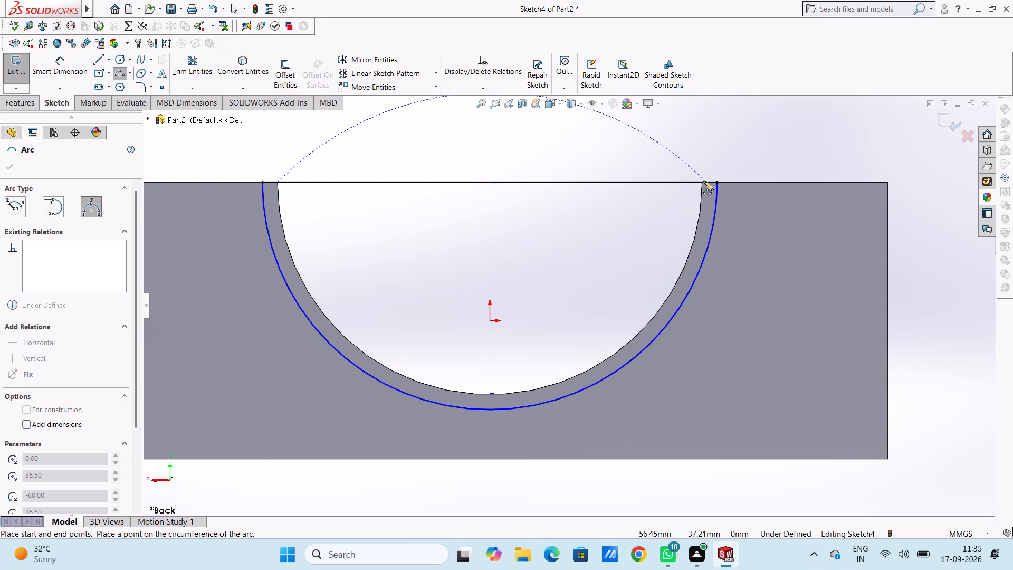
click(702, 182)
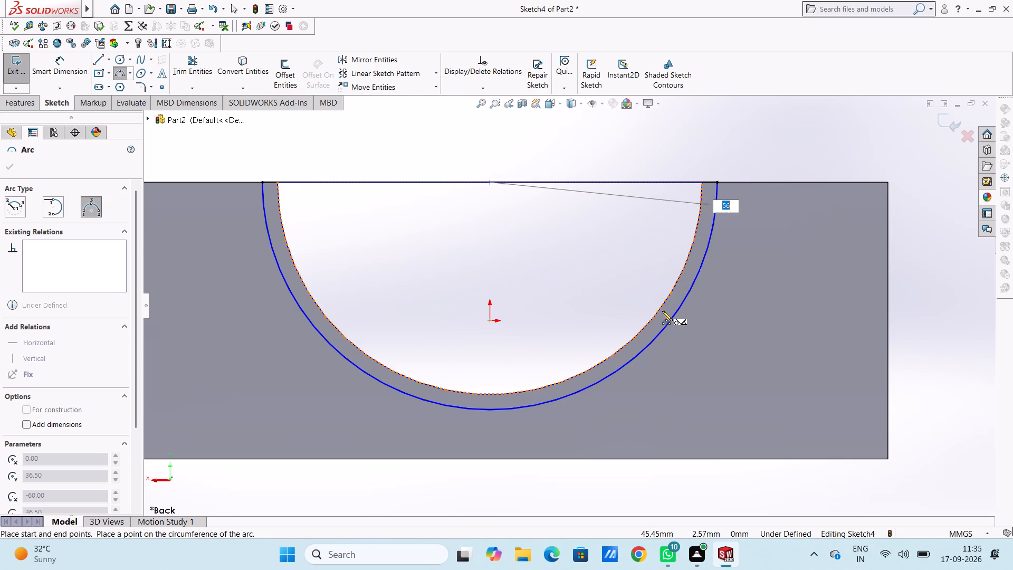
click(662, 311)
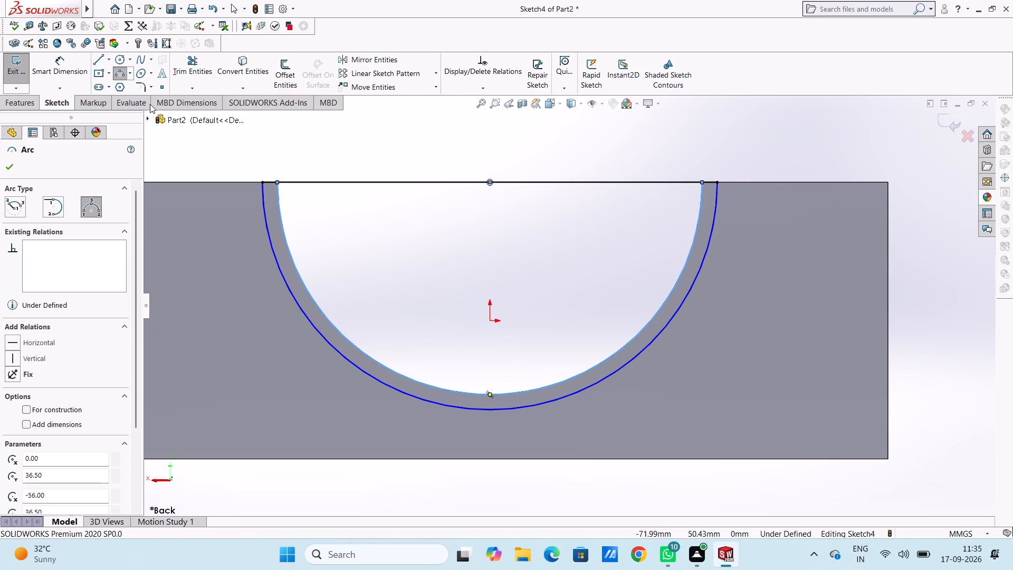
Trim away the line between the inner arc's endpoints to leave a closed 4 mm thick half-ring profile.
click(203, 65)
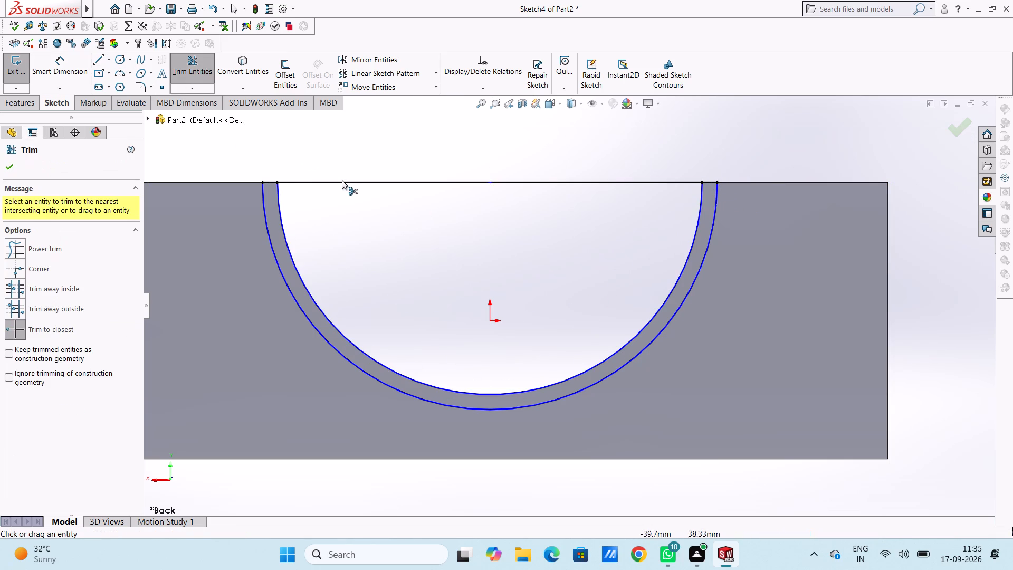
click(343, 181)
middle_drag(591, 198, 581, 214)
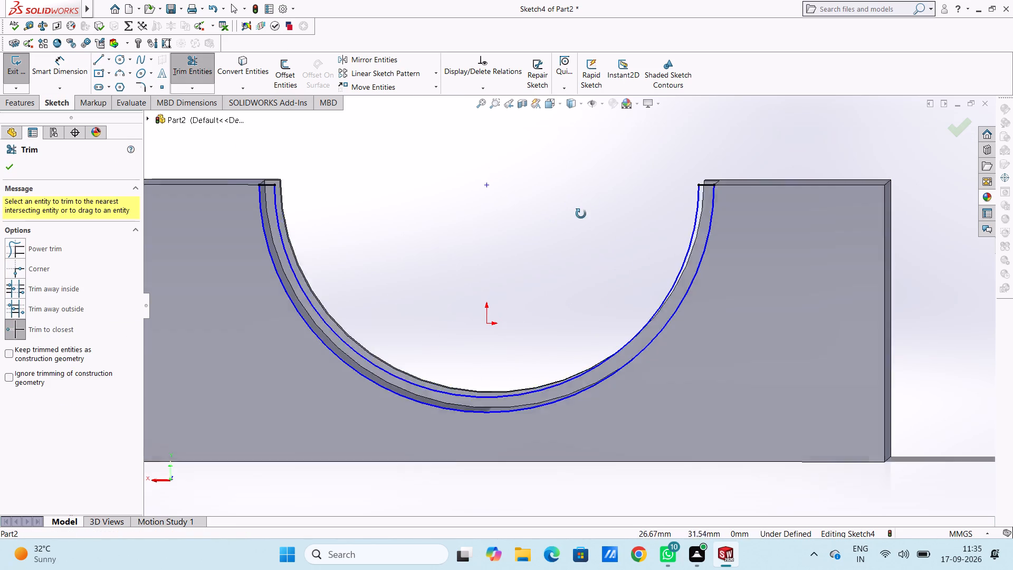
middle_drag(581, 214, 561, 238)
scroll(560, 239, up, 3)
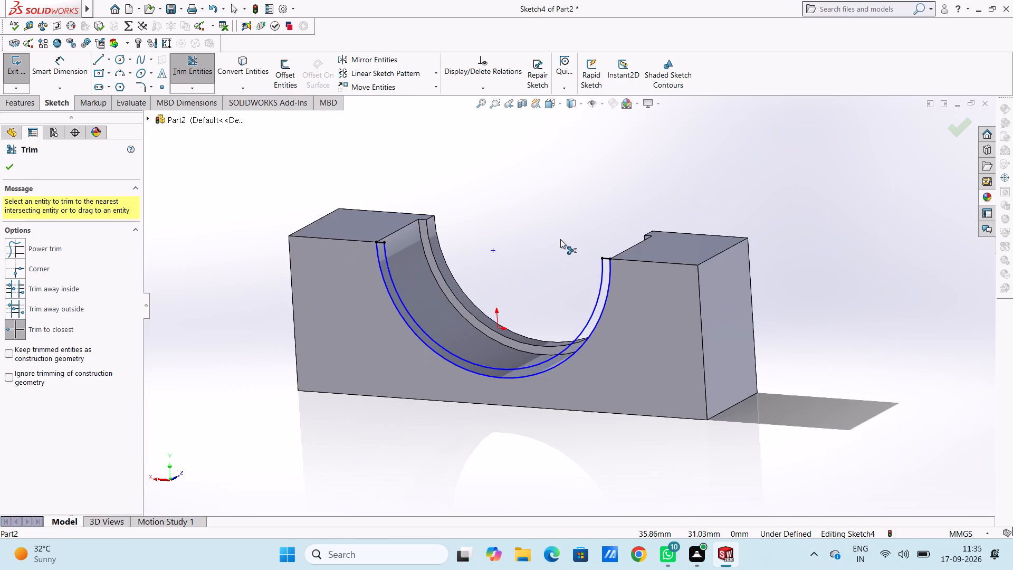
key(Escape)
key(Escape)
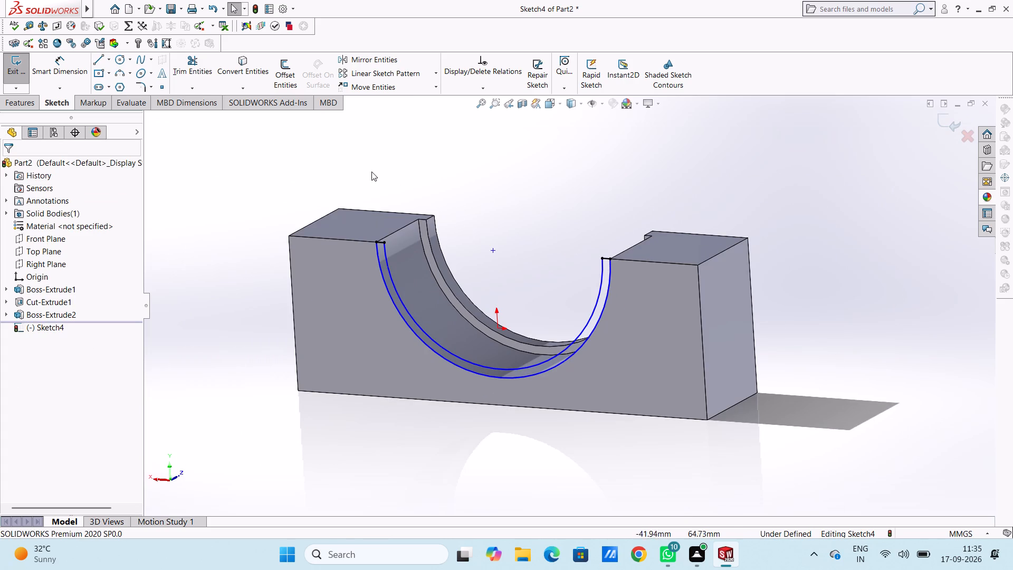
Extrude the back half-ring profile 8 mm blind, reversed into the recess.
click(16, 107)
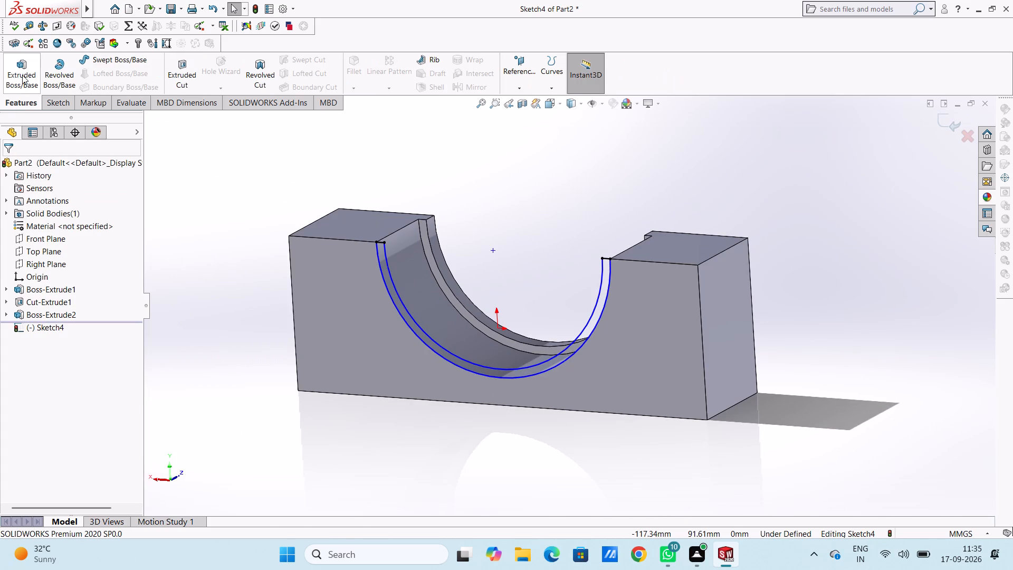
click(22, 75)
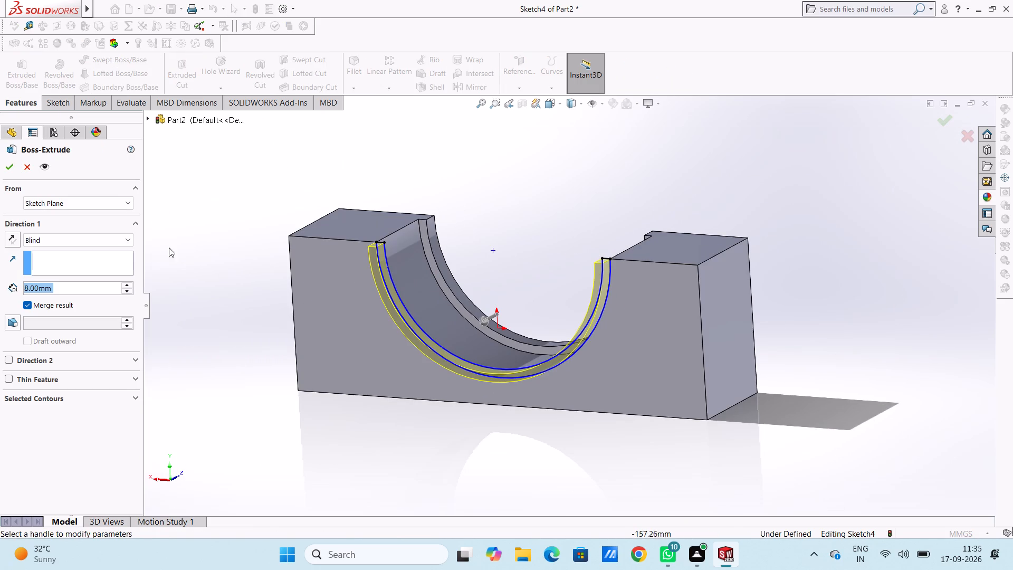
click(8, 240)
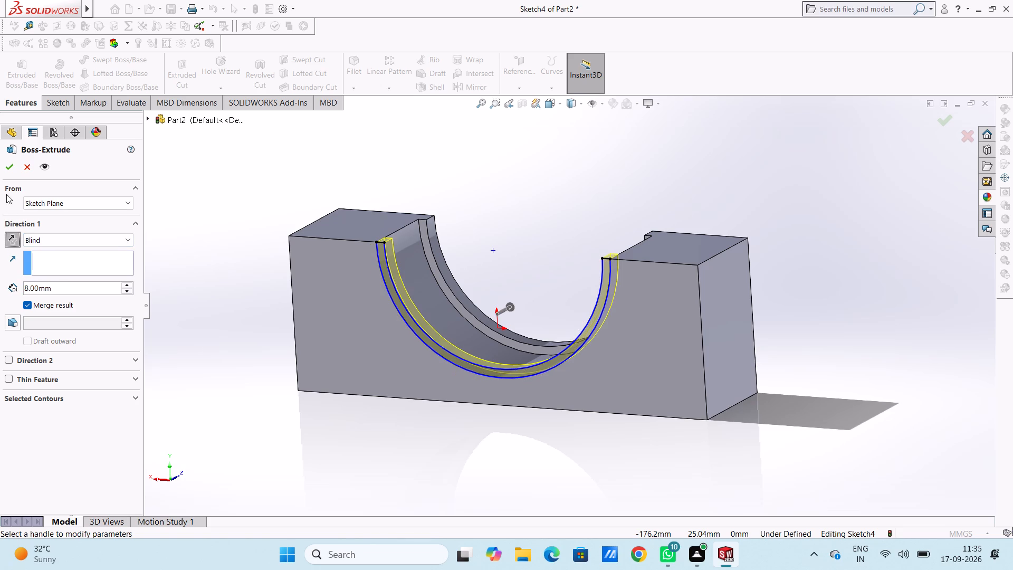
click(11, 170)
click(237, 213)
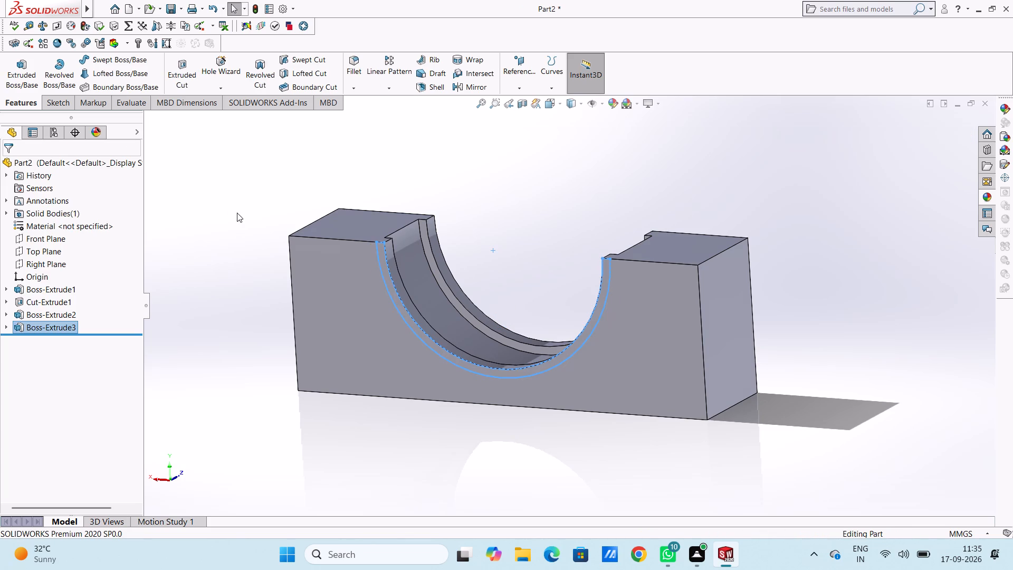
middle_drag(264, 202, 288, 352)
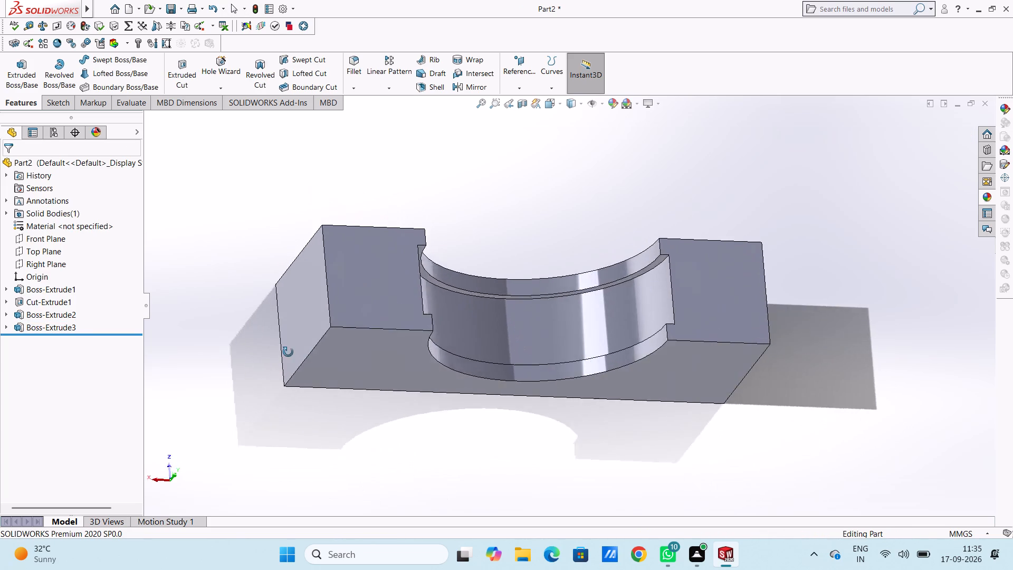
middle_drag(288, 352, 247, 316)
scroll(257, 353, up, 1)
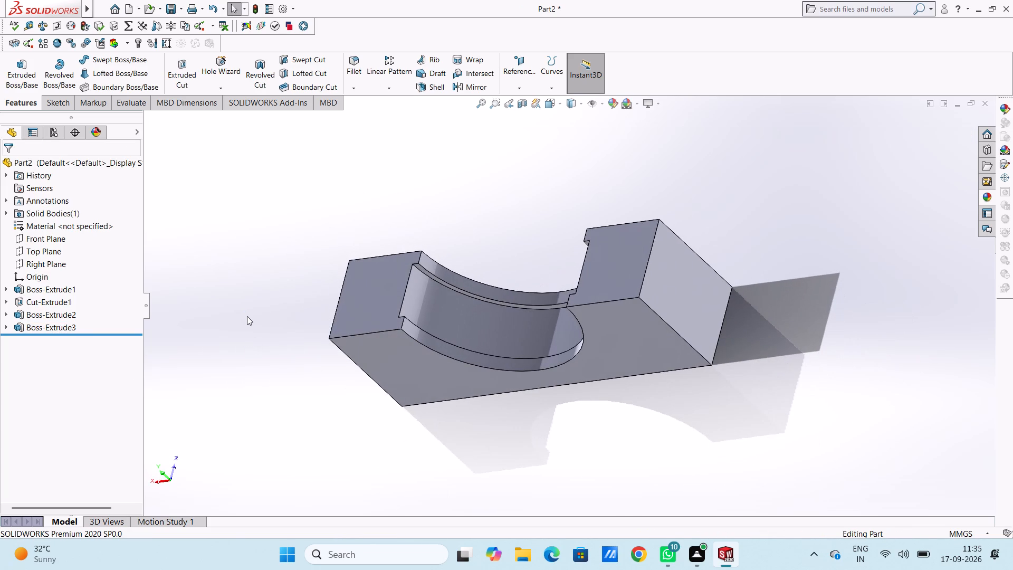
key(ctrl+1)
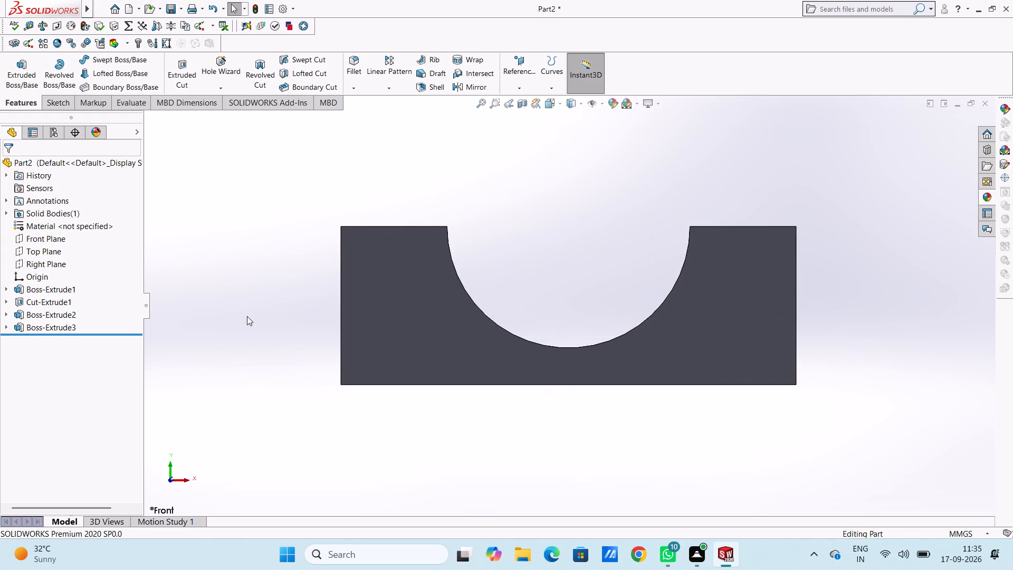
Create a reference plane offset 25 mm from the Front Plane, through the middle of the block's depth.
key(ctrl+5)
key(ctrl+7)
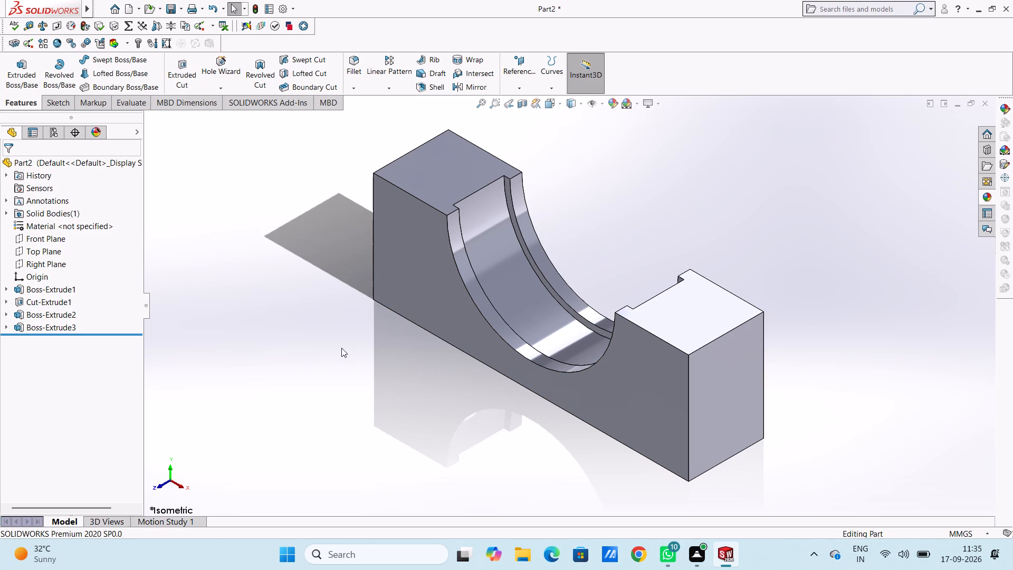
key(ctrl+5)
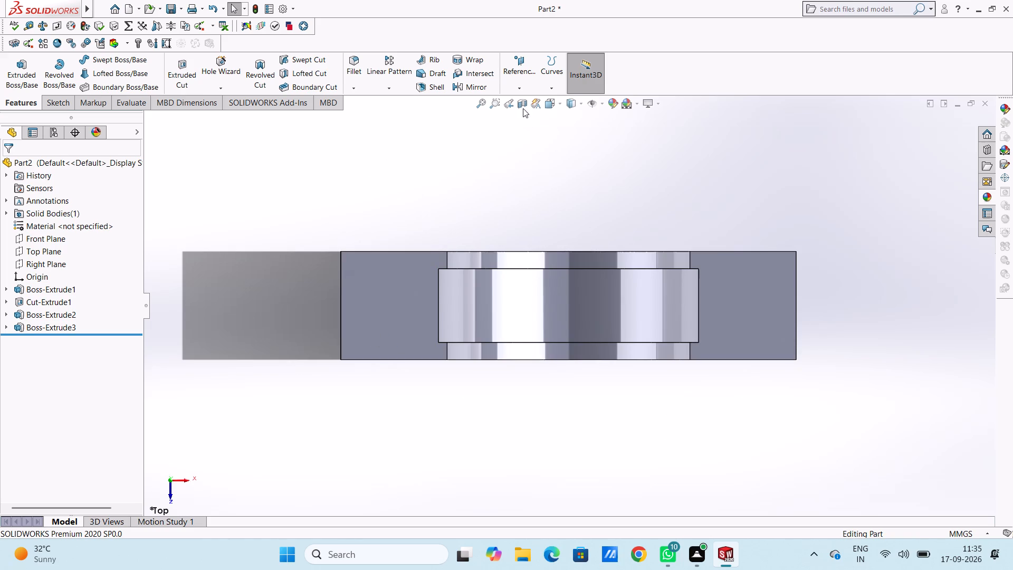
click(528, 71)
click(526, 100)
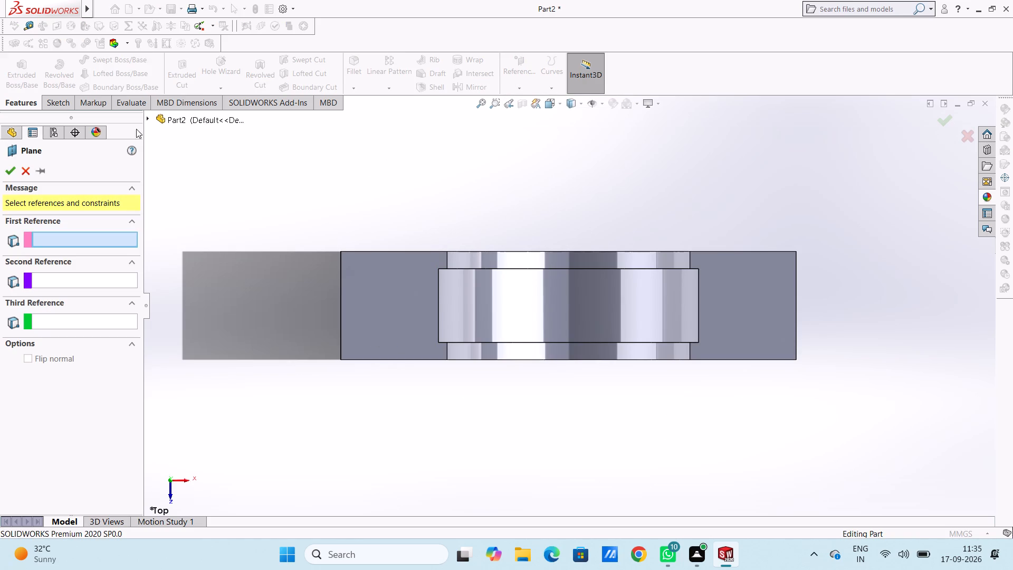
click(166, 119)
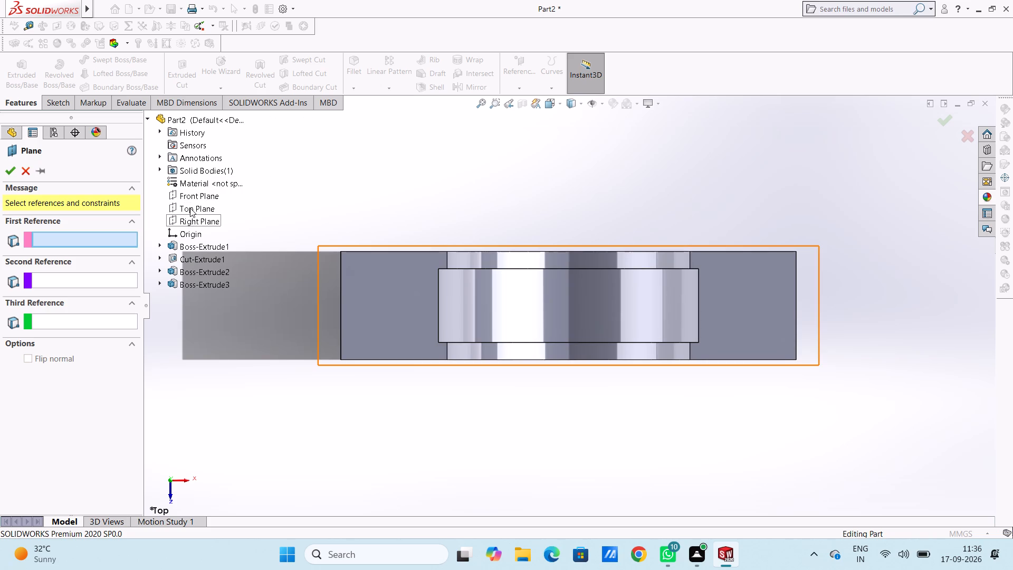
click(193, 192)
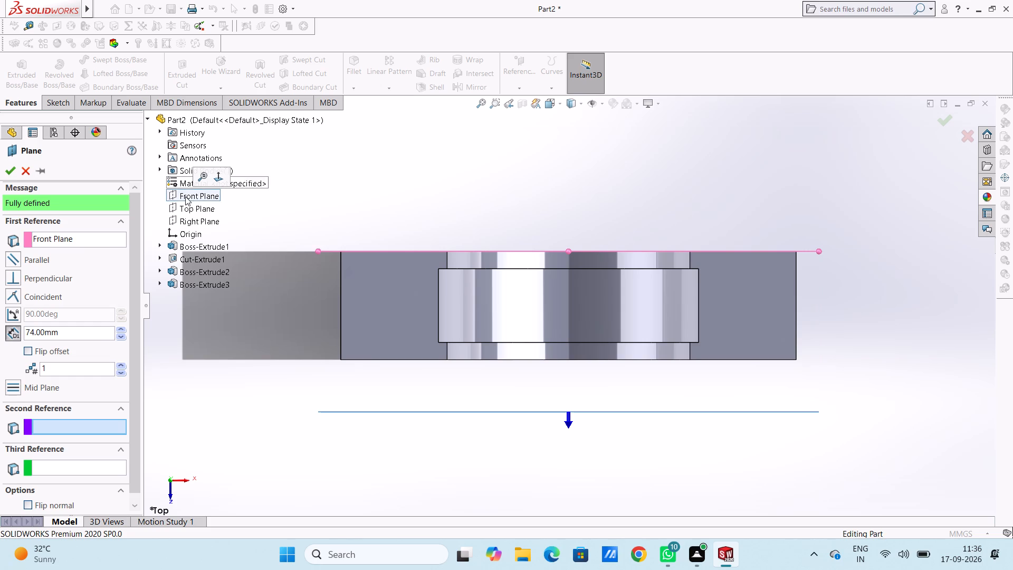
double_click(66, 332)
text(25)
key(Return)
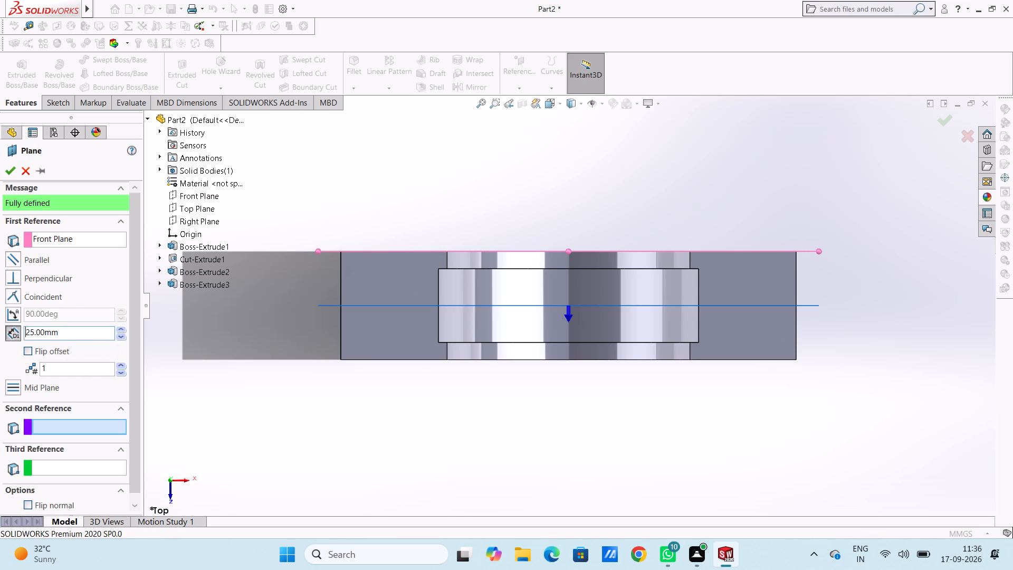
click(10, 172)
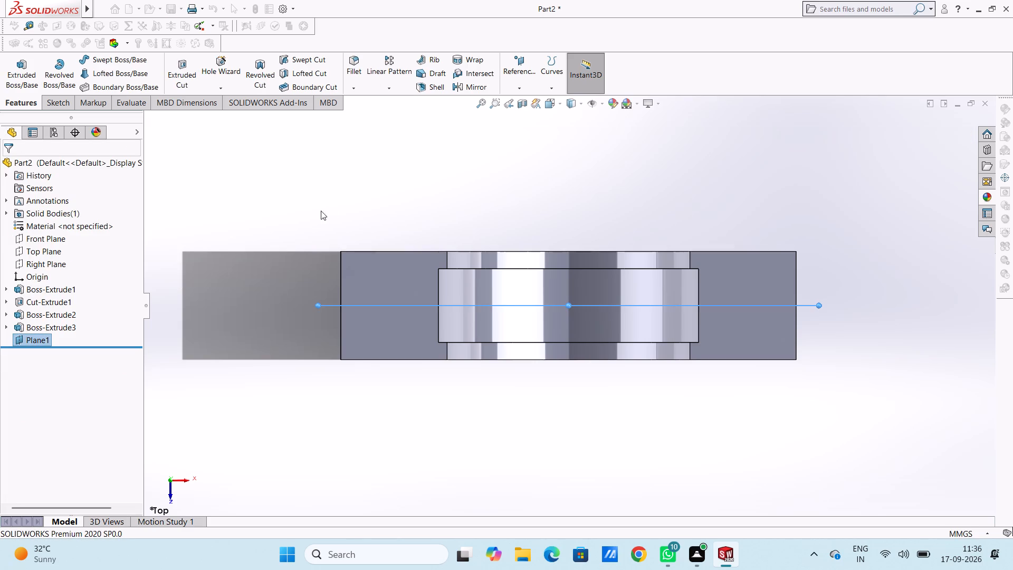
click(359, 213)
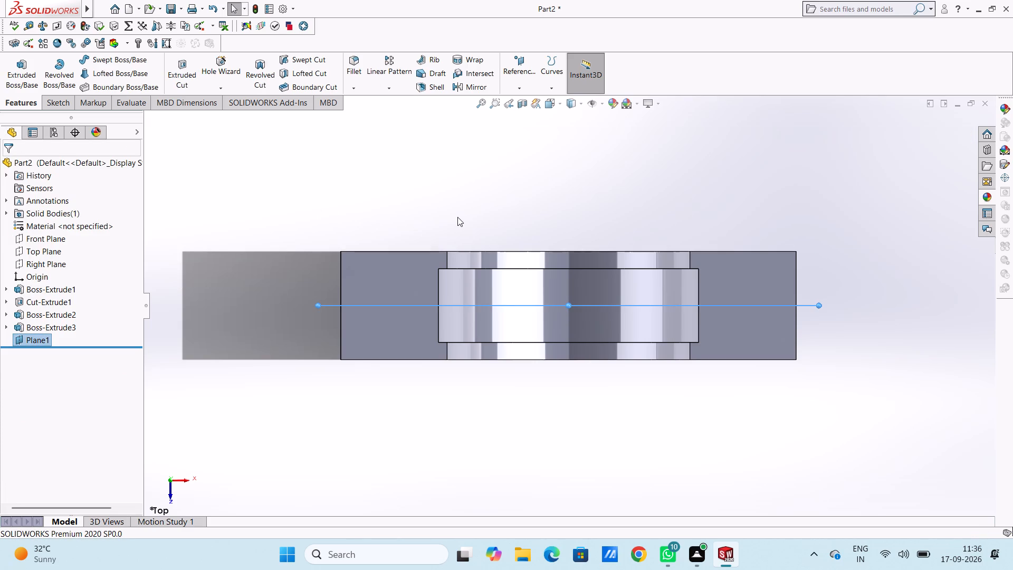
Start a sketch on the new mid-depth plane and draw a 60 mm radius circle centred on the recess's arc centre.
key(ctrl+1)
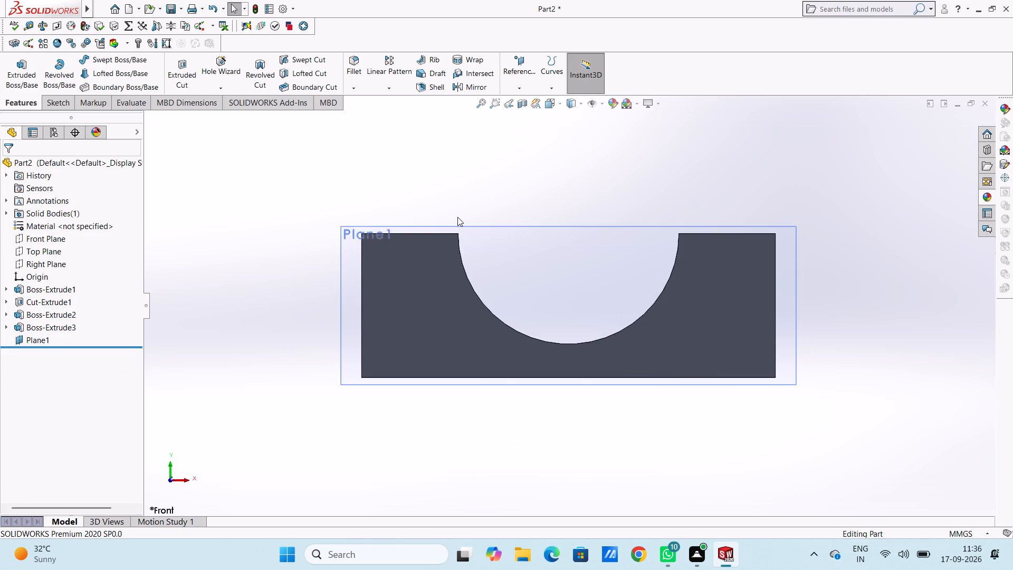
scroll(590, 291, down, 1)
click(578, 273)
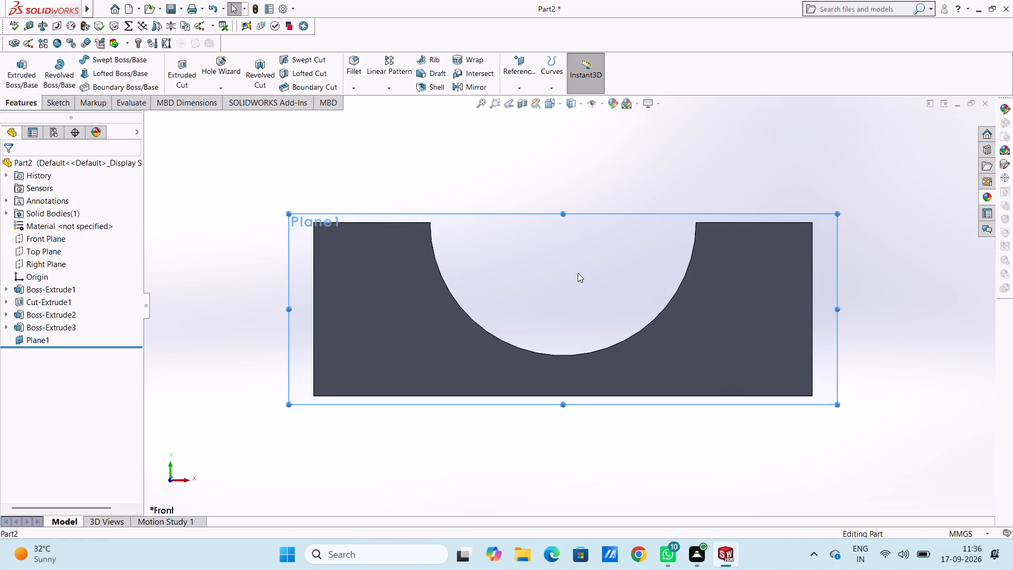
click(623, 242)
click(601, 166)
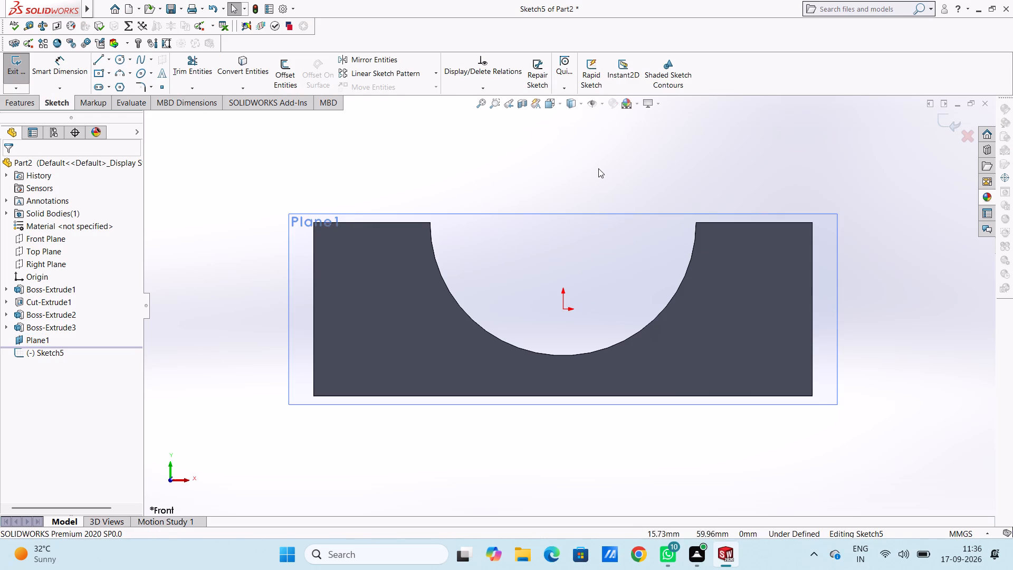
click(118, 60)
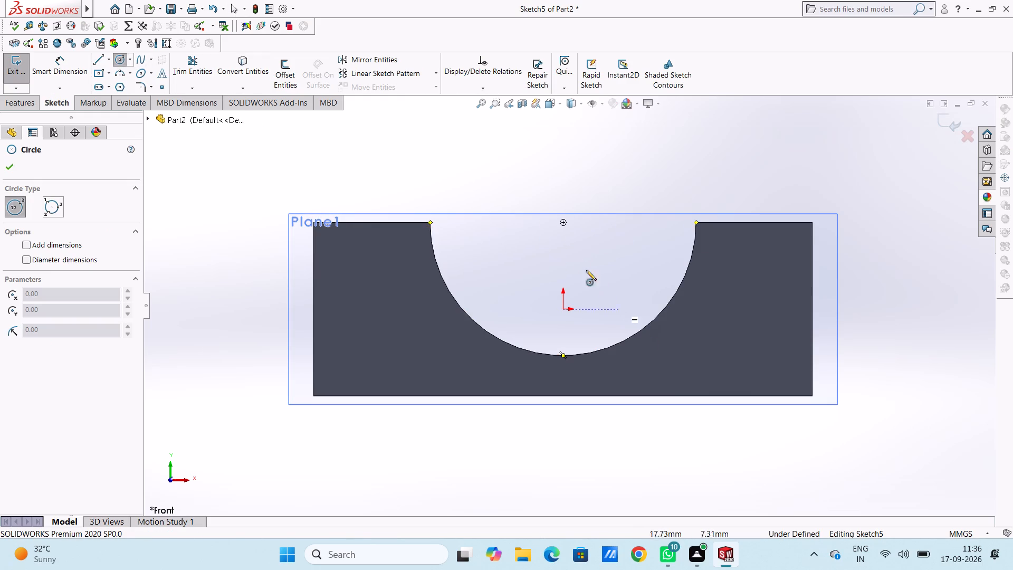
click(562, 223)
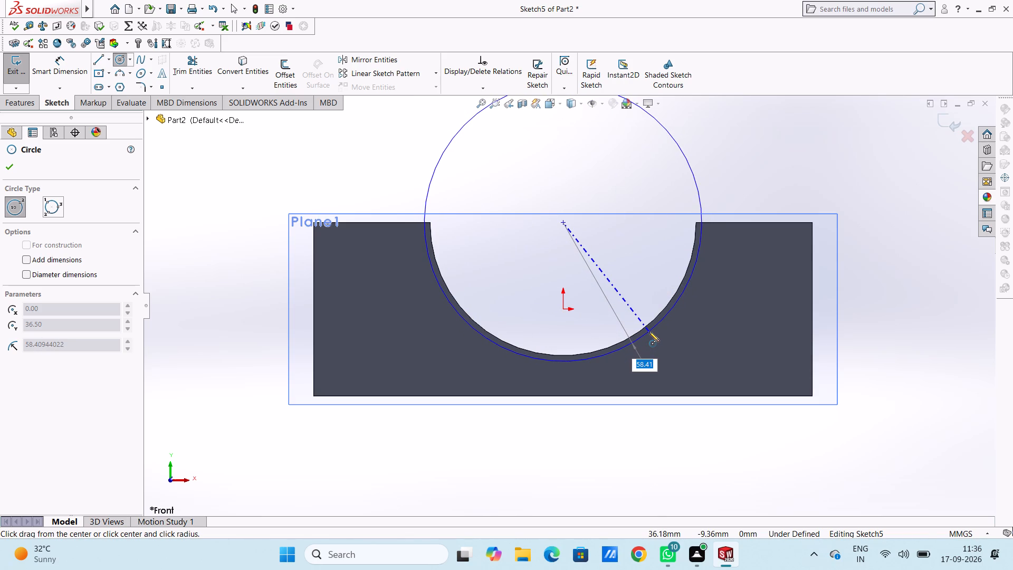
text(60)
key(Return)
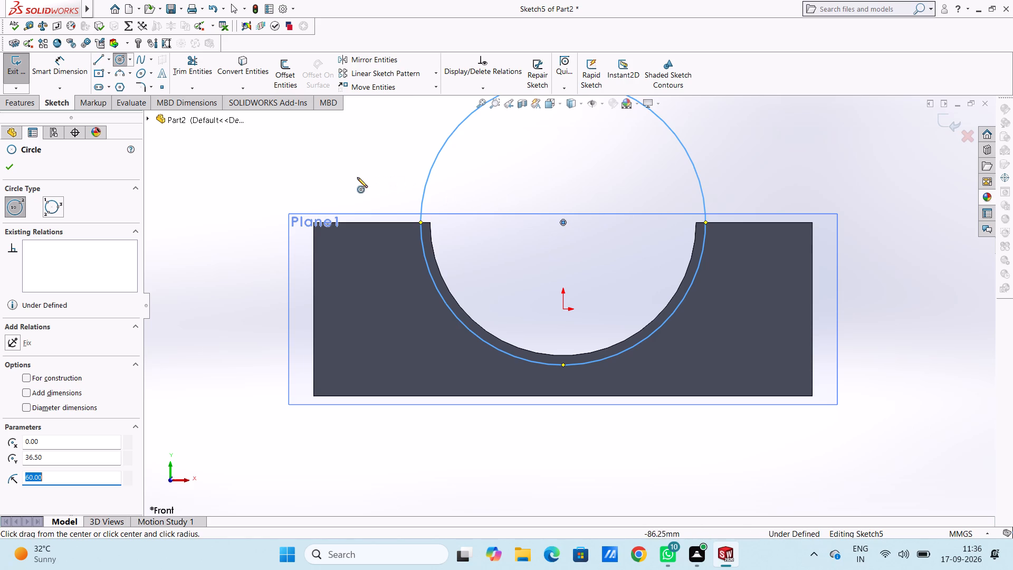
key(Escape)
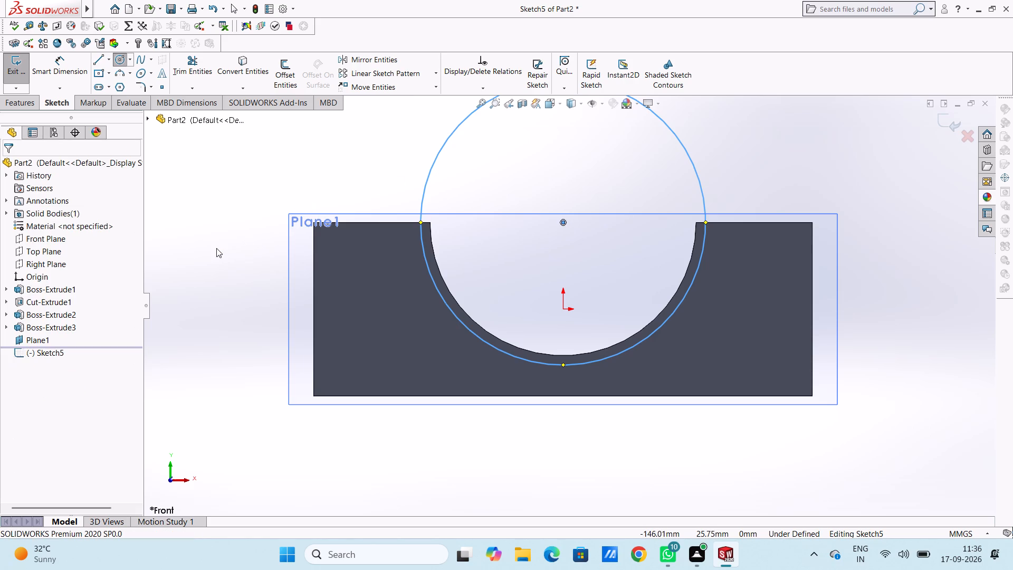
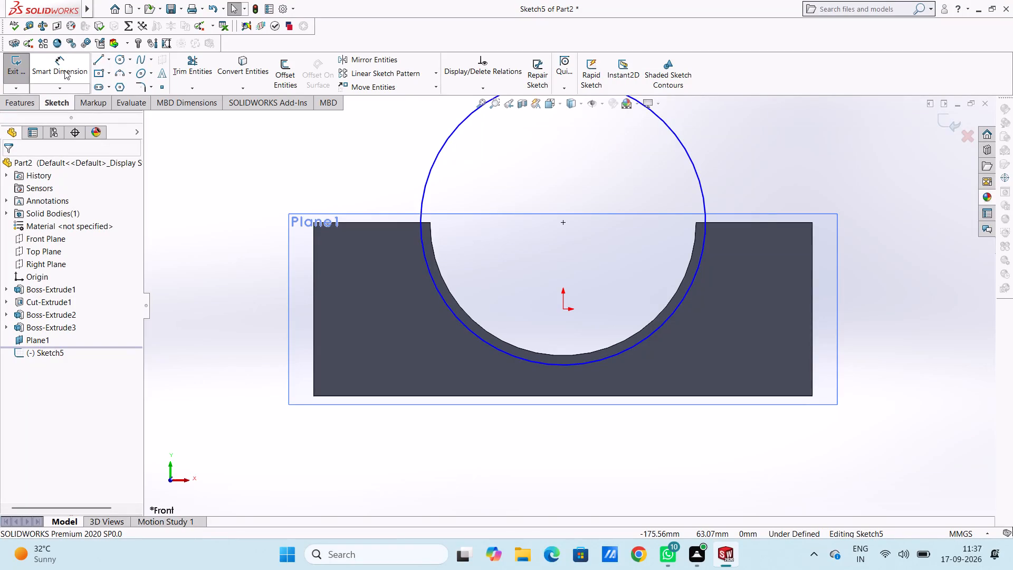
Add a diameter dimension to the circle sketched on the mid-depth plane.
click(64, 70)
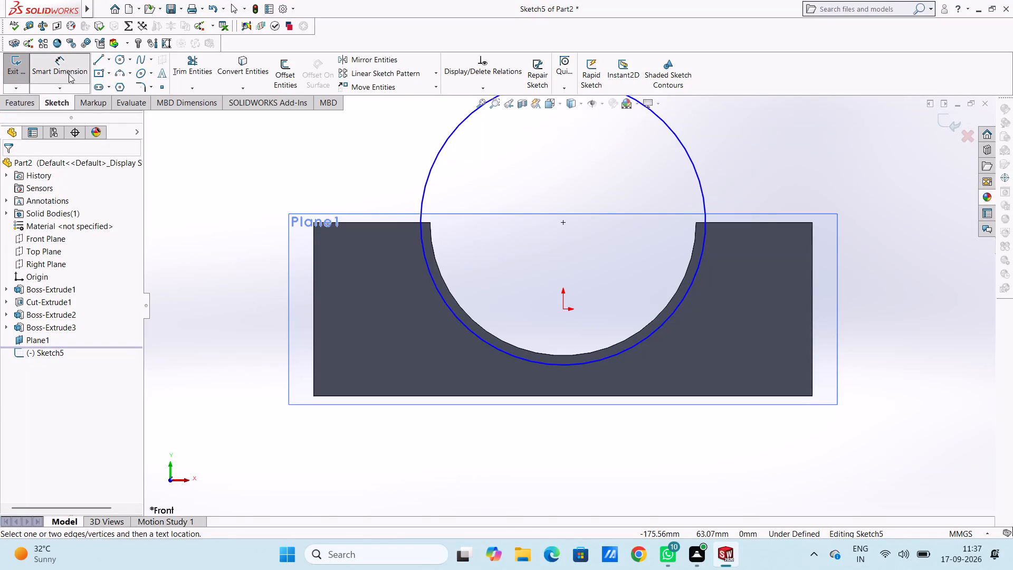
scroll(585, 252, up, 2)
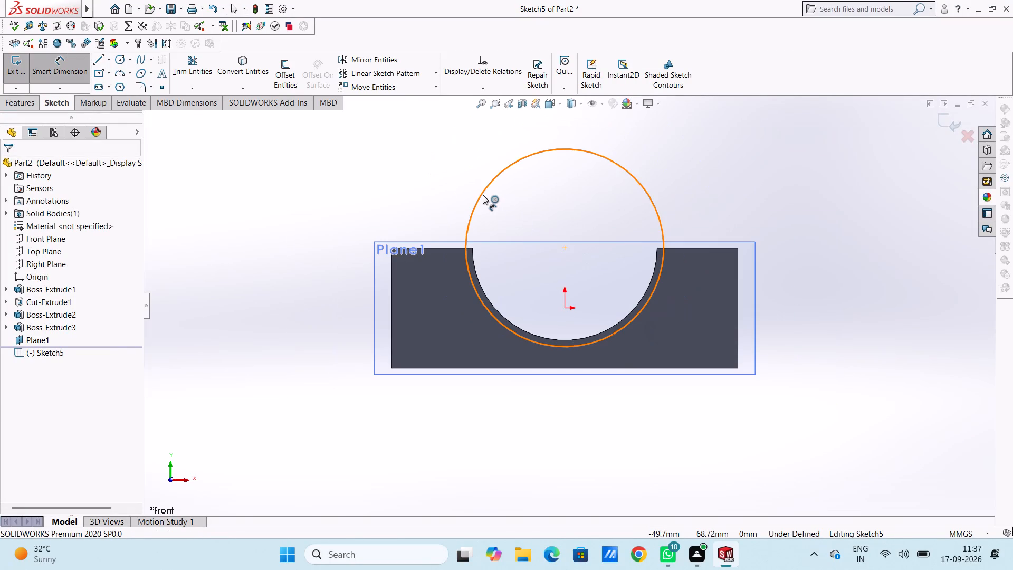
click(483, 195)
click(215, 148)
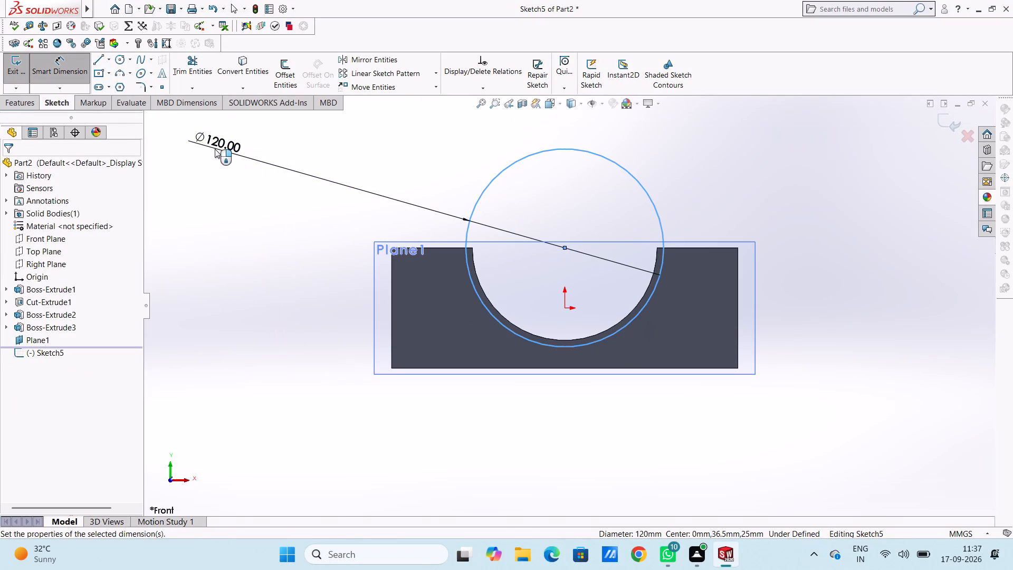
click(168, 136)
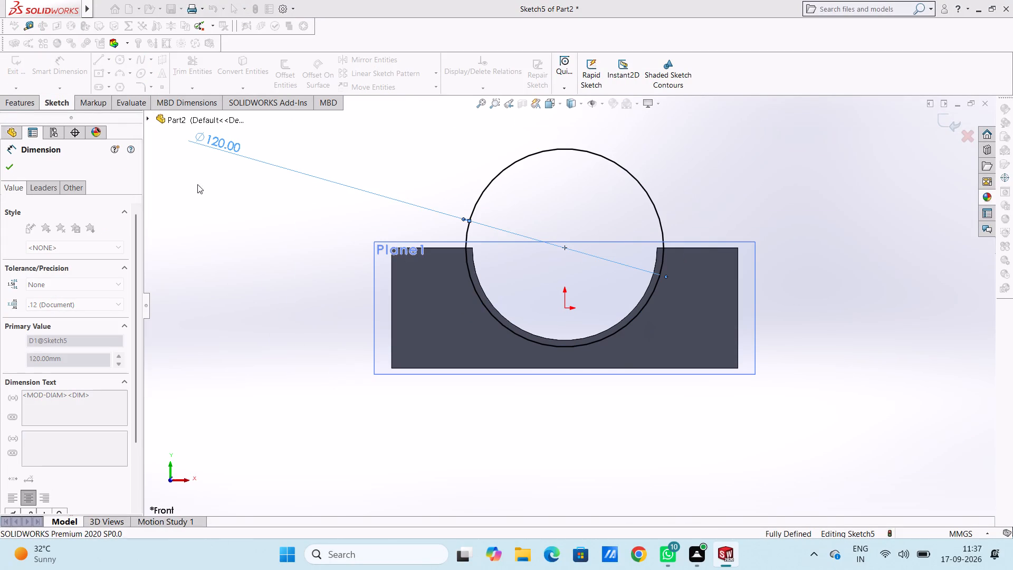
click(262, 224)
Extrude the circle 34 mm with the Mid Plane end condition, merged with the block, to form a disc in the recess.
middle_drag(863, 211, 830, 245)
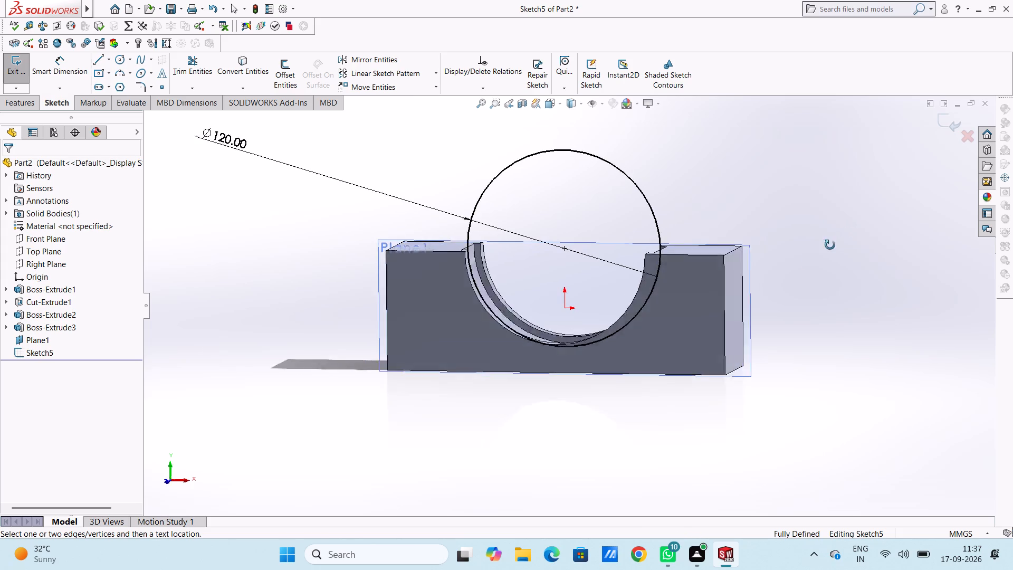
middle_drag(830, 245, 779, 292)
middle_drag(783, 293, 834, 274)
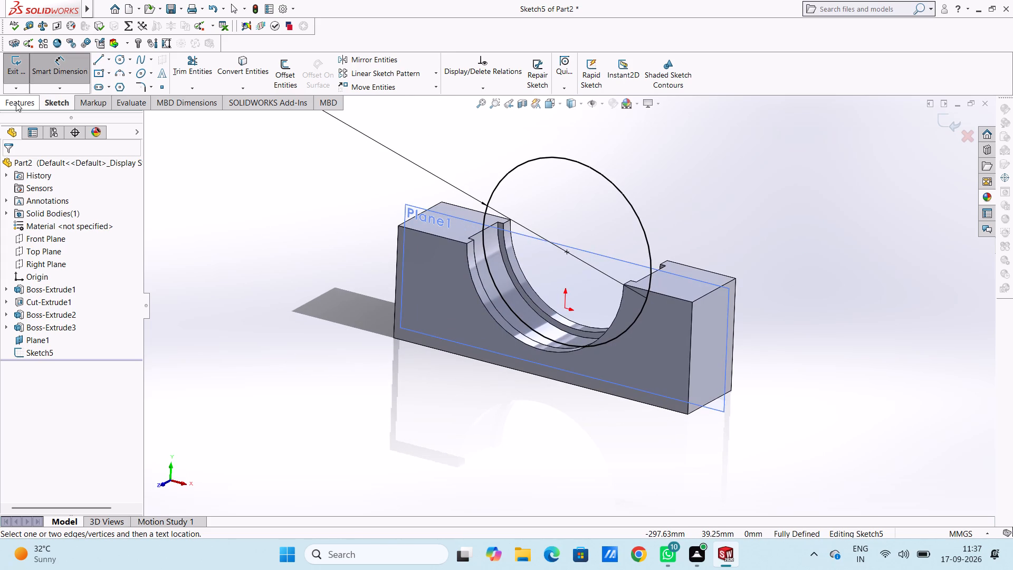
click(16, 102)
click(14, 79)
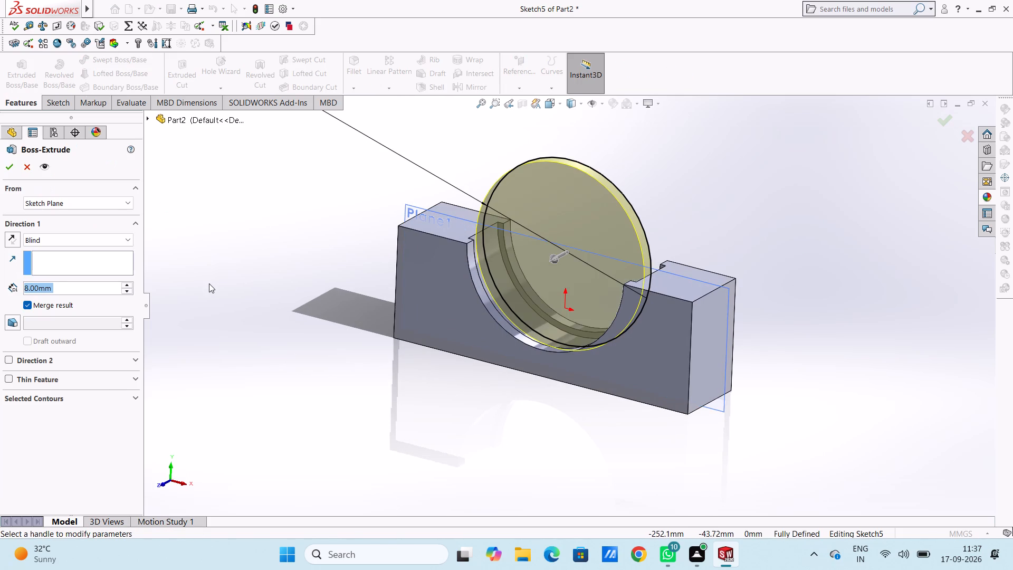
middle_drag(298, 285, 263, 319)
scroll(298, 286, up, 1)
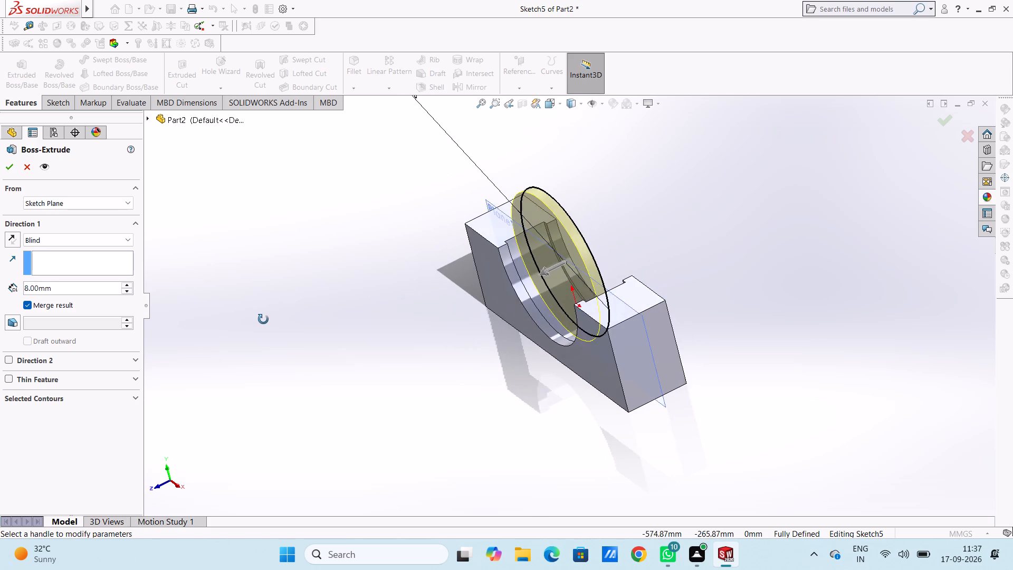
middle_drag(263, 319, 246, 330)
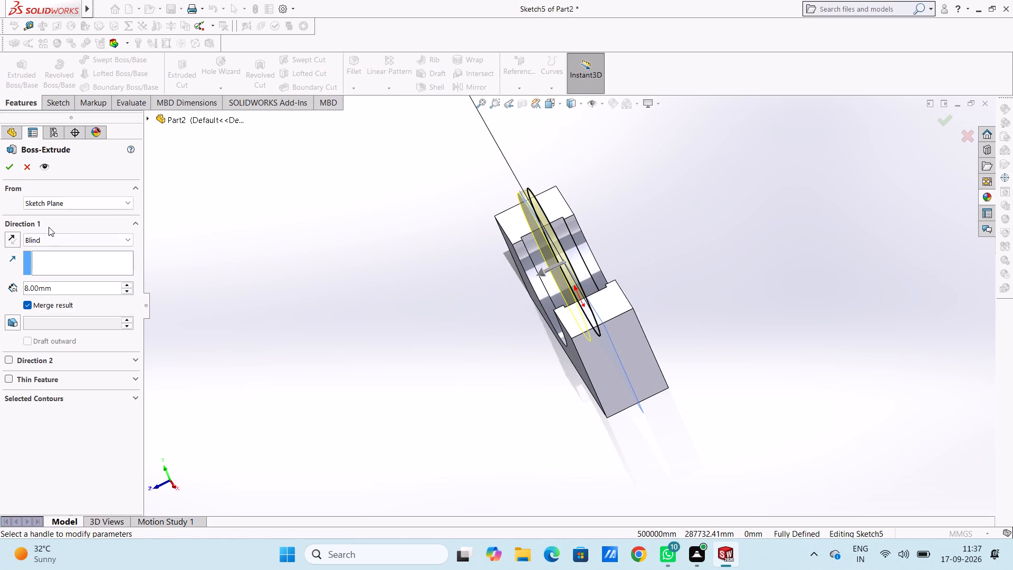
click(91, 237)
click(88, 303)
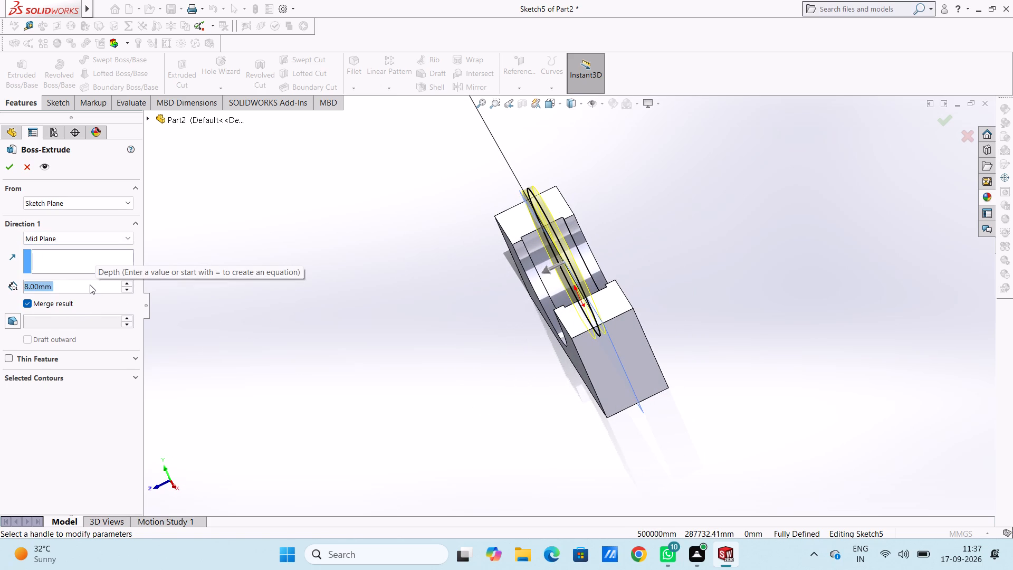
text(34)
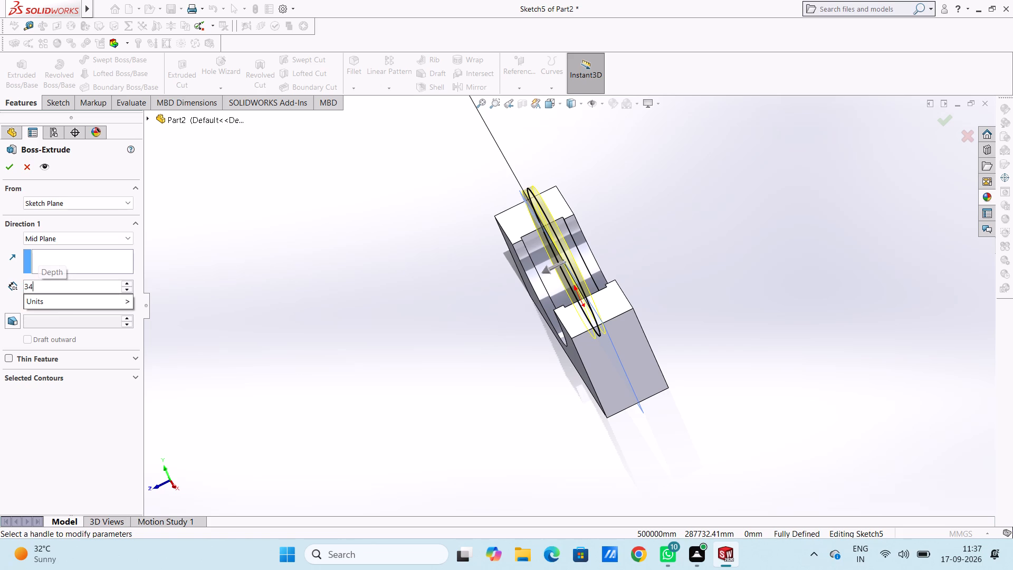
key(Return)
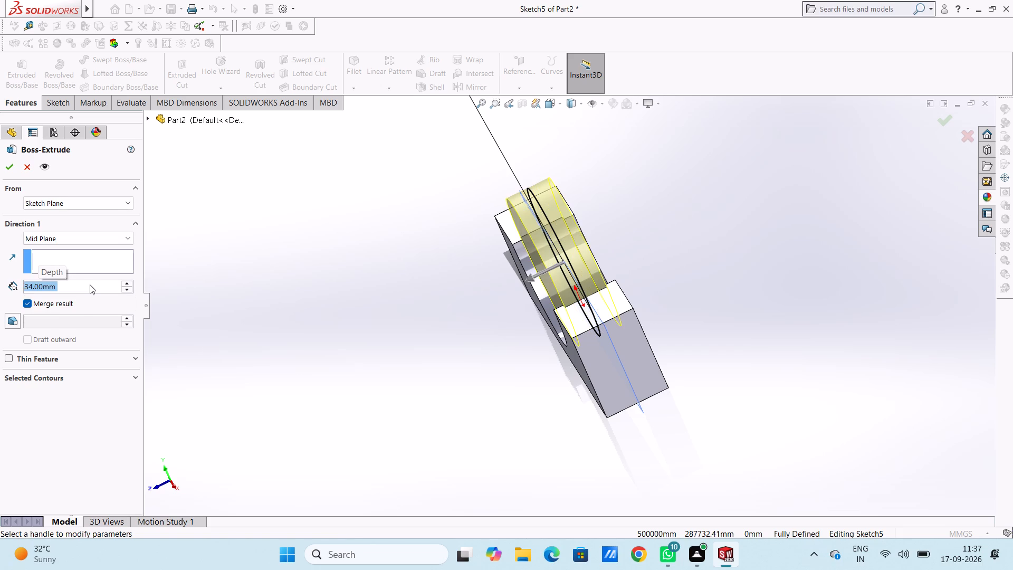
scroll(658, 212, down, 4)
middle_drag(610, 236, 599, 242)
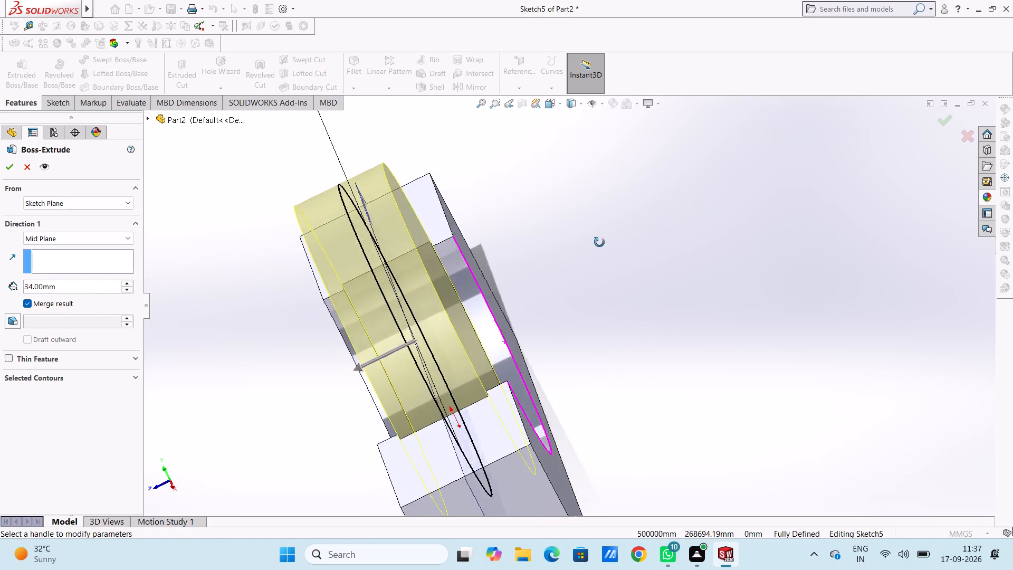
middle_drag(599, 242, 642, 263)
scroll(642, 263, up, 4)
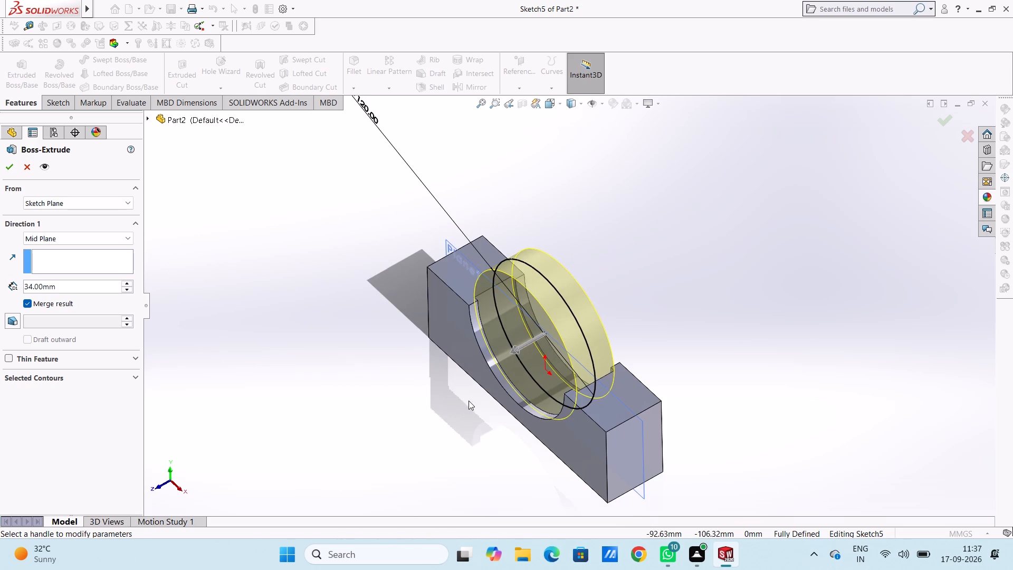
middle_drag(462, 411, 429, 283)
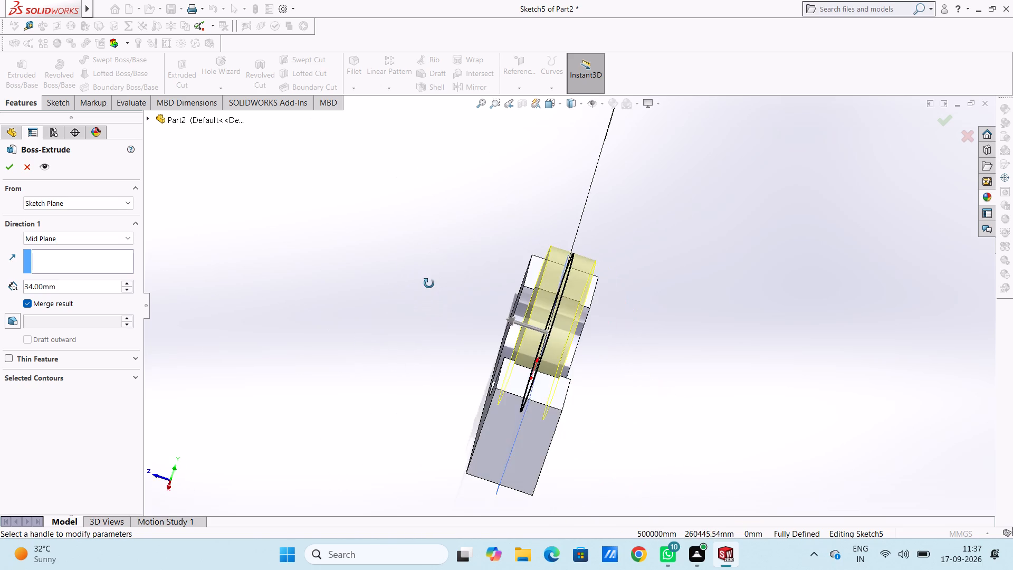
middle_drag(429, 283, 512, 374)
scroll(511, 375, up, 1)
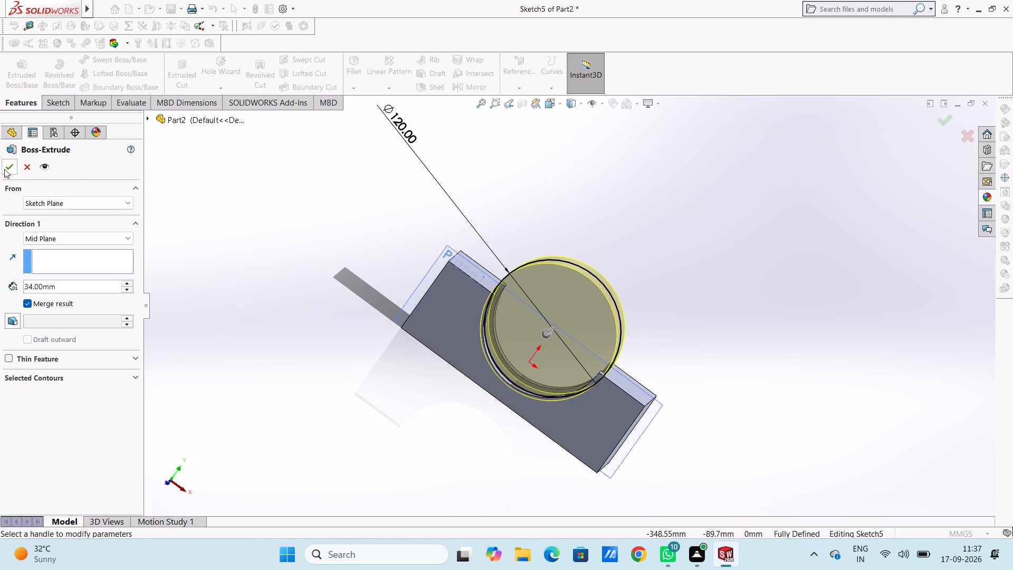
click(4, 169)
click(280, 268)
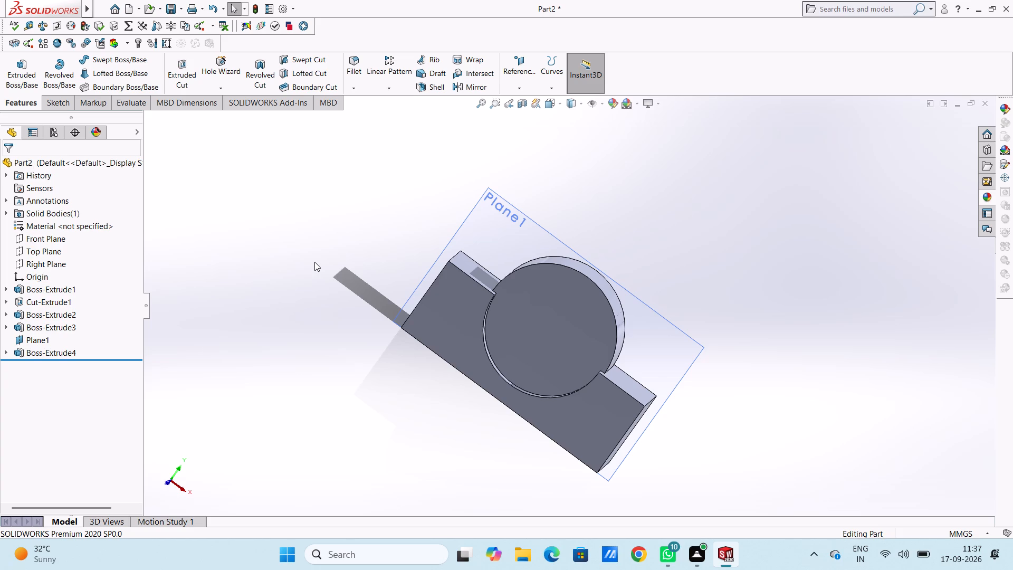
Start a new sketch on the mid-depth Plane1 and ready the Circle tool for drawing on it.
key(ctrl+1)
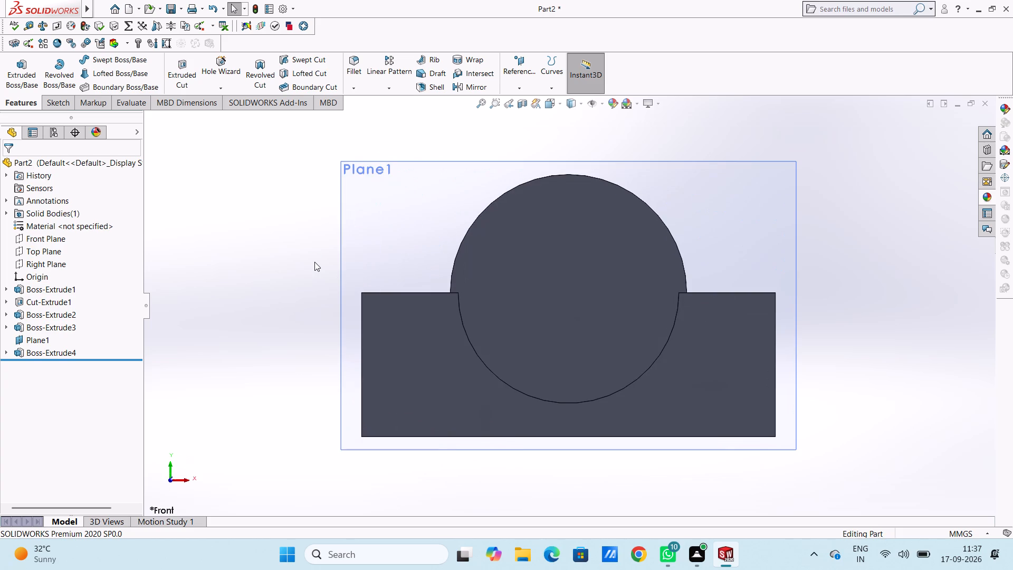
click(395, 226)
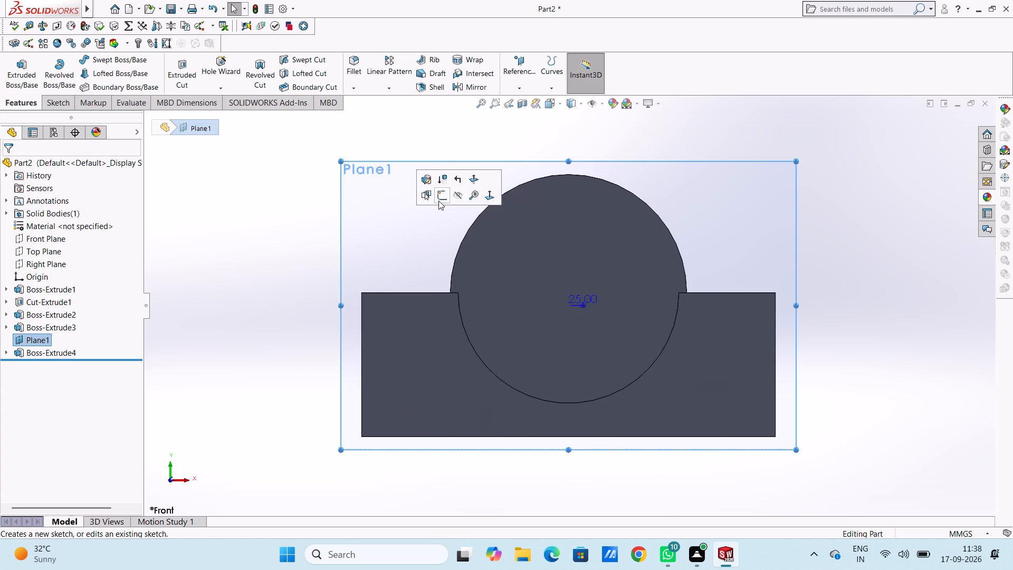
click(439, 198)
click(250, 220)
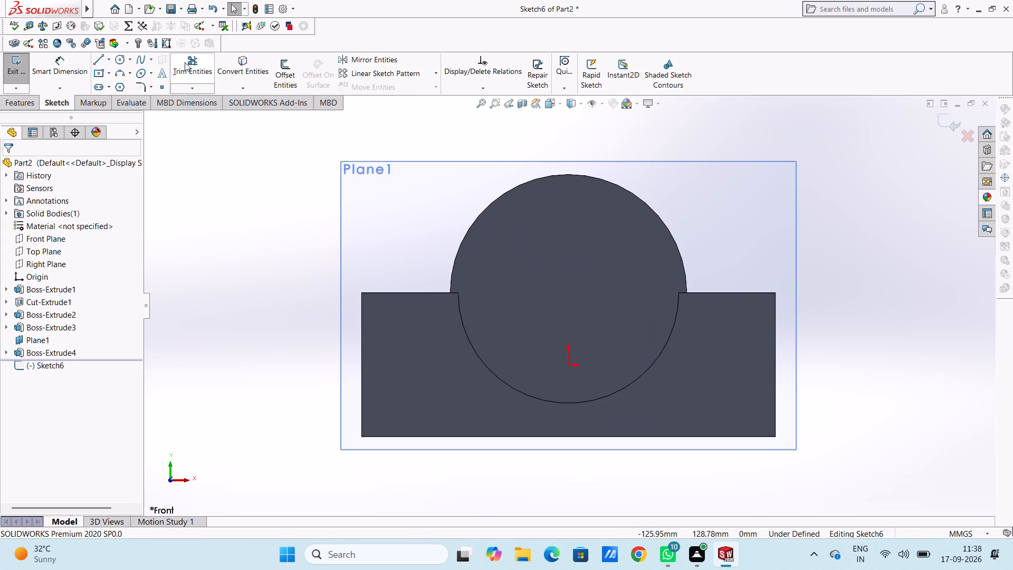
click(120, 62)
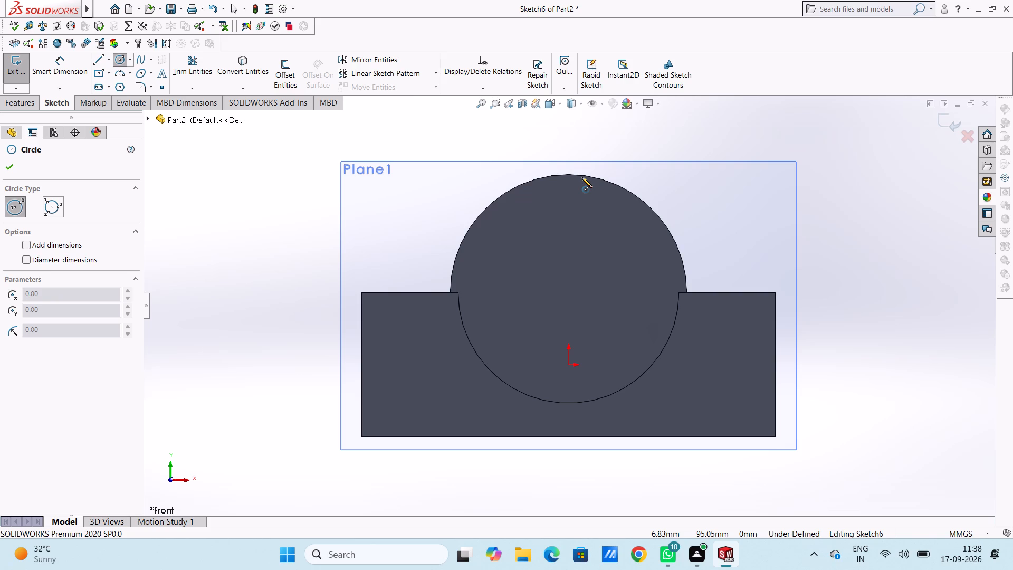
middle_drag(248, 190, 252, 283)
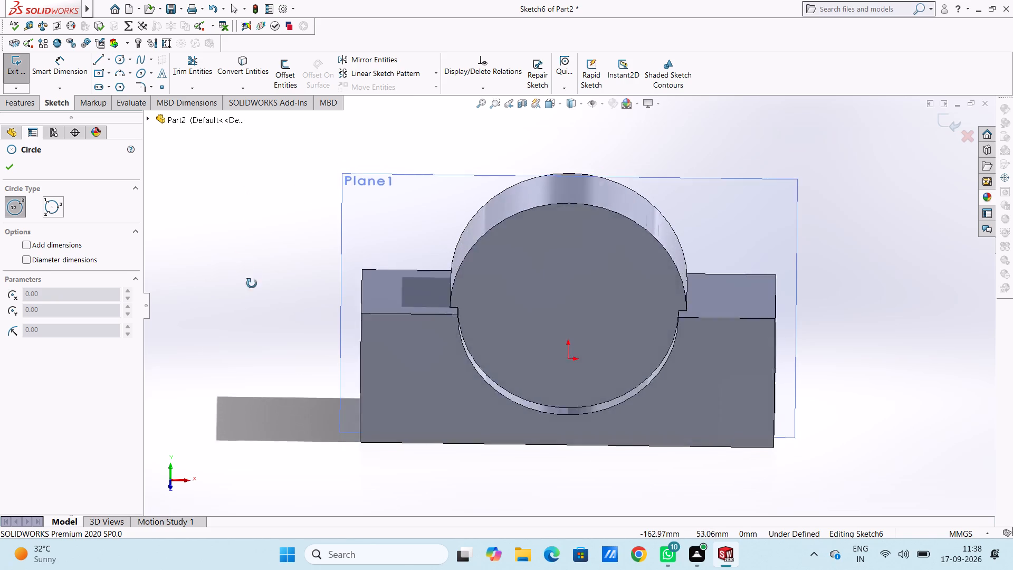
middle_drag(252, 283, 244, 263)
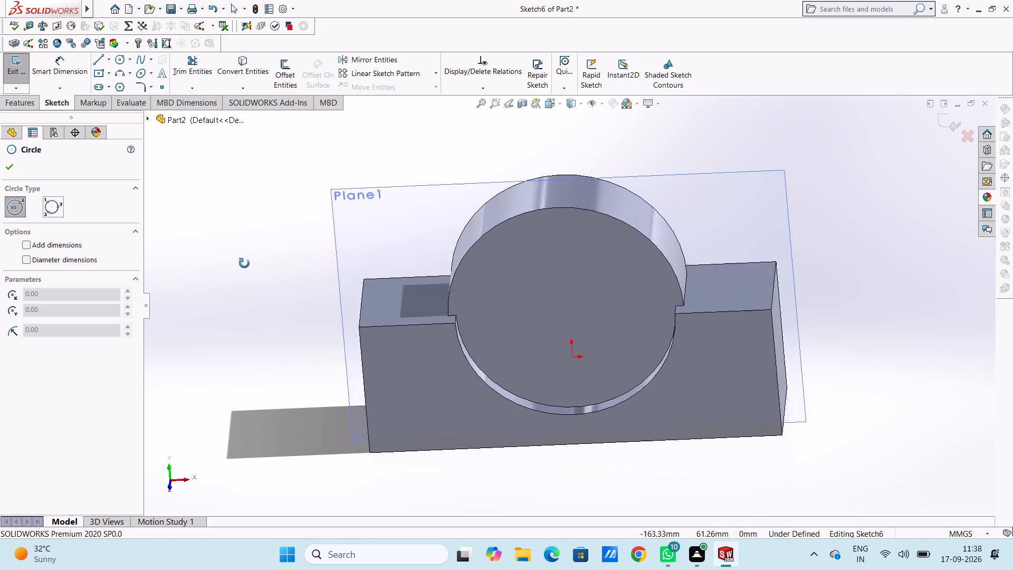
middle_drag(244, 263, 258, 235)
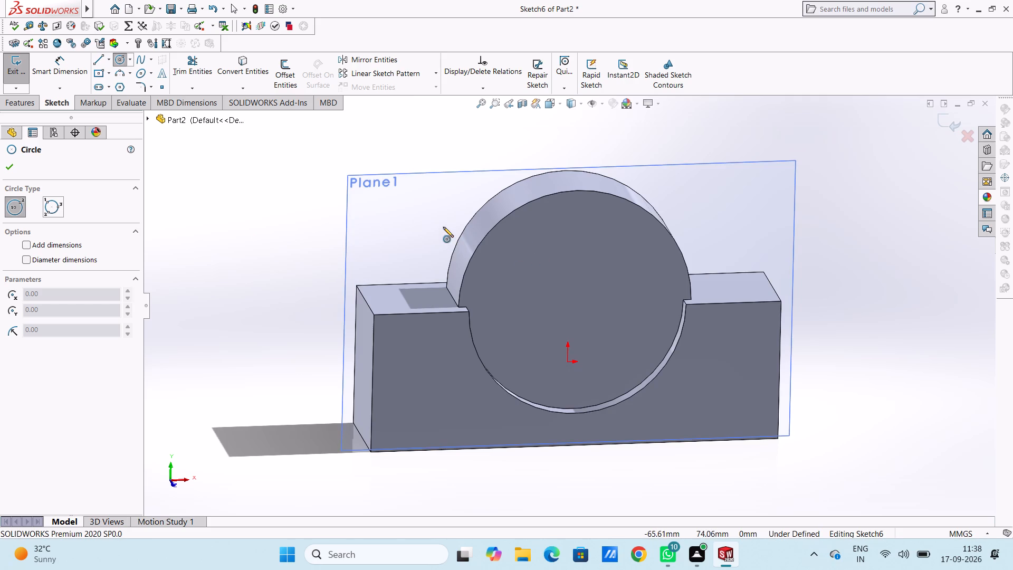
middle_drag(442, 224, 428, 177)
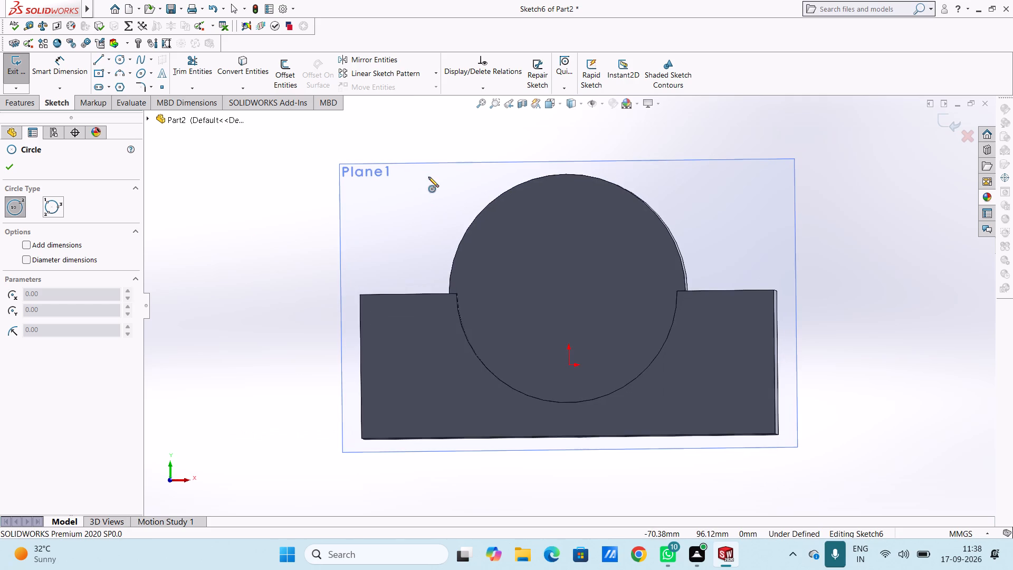
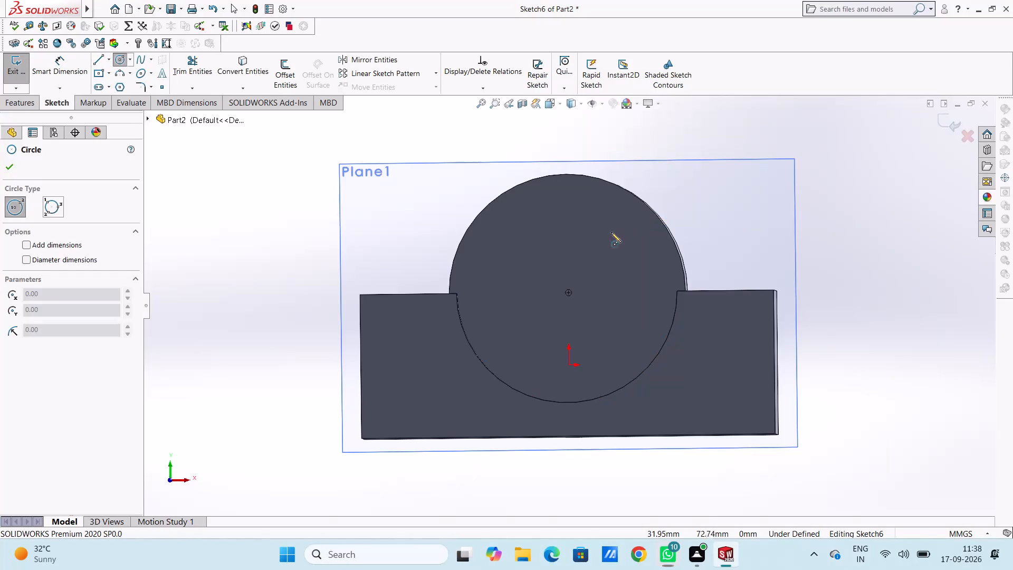
Sketch a circle on the mid-depth plane, centred on the disc's centre point.
click(568, 292)
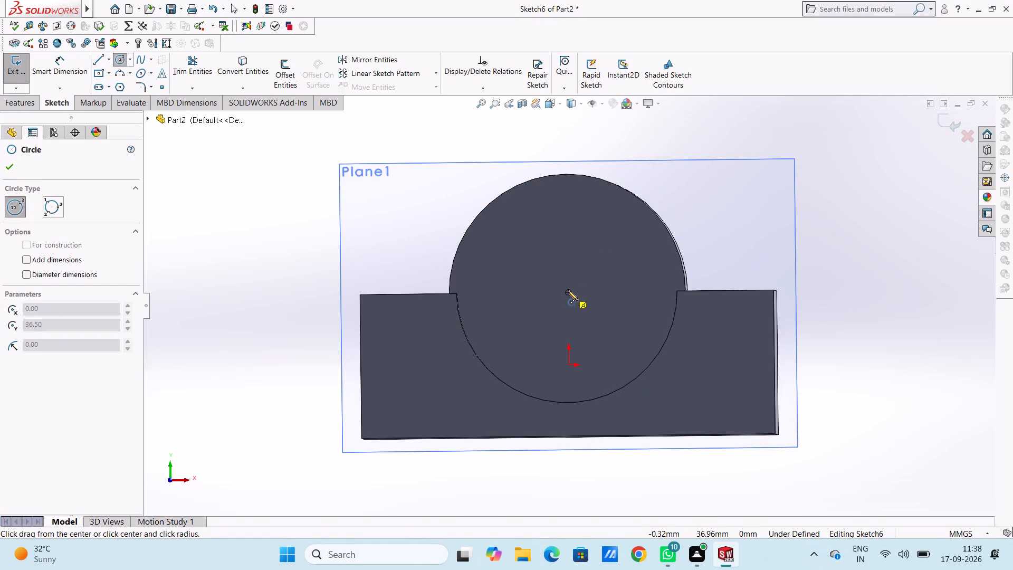
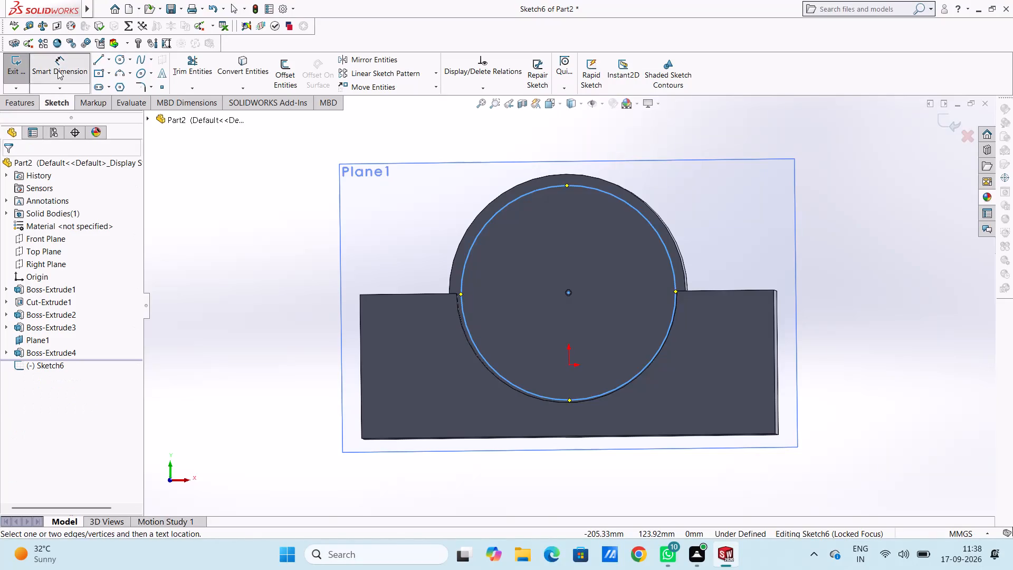
Dimension the diameter of the circle on the mid-depth plane, keeping its drawn size.
click(476, 238)
click(262, 170)
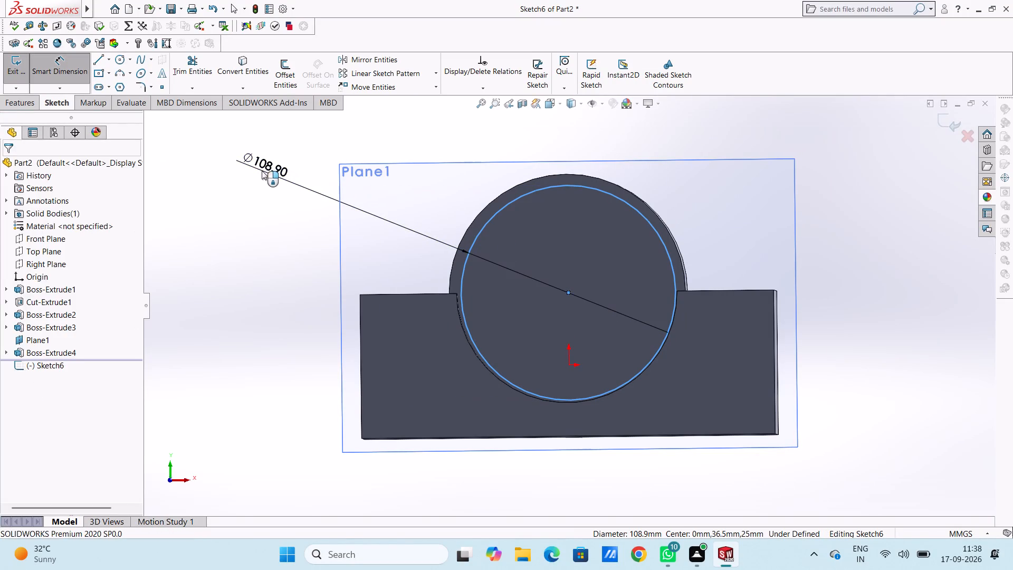
click(217, 152)
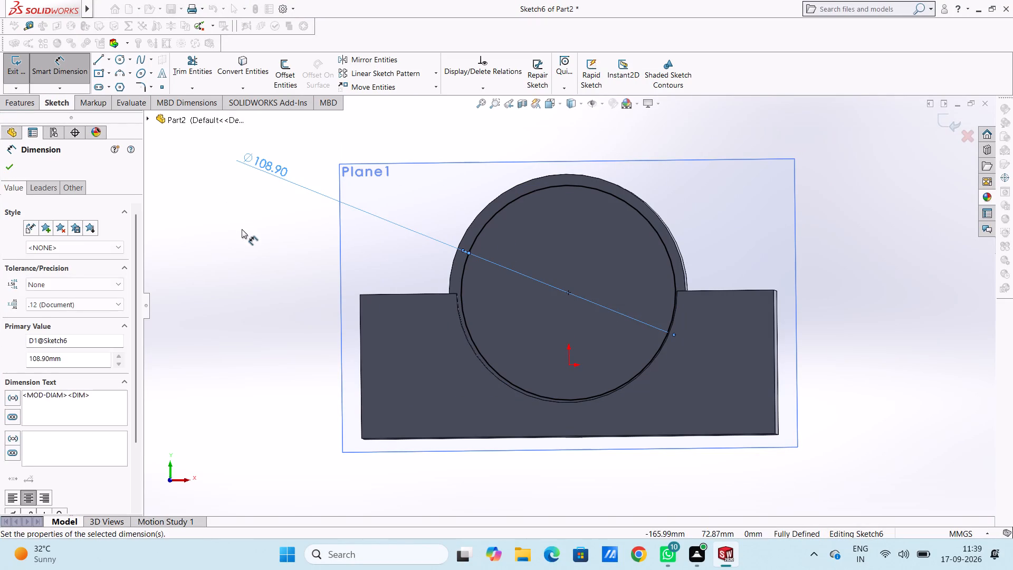
click(242, 229)
Extrude the dimensioned circle 25 mm with the Mid Plane end condition and merge the result.
middle_drag(932, 304, 911, 317)
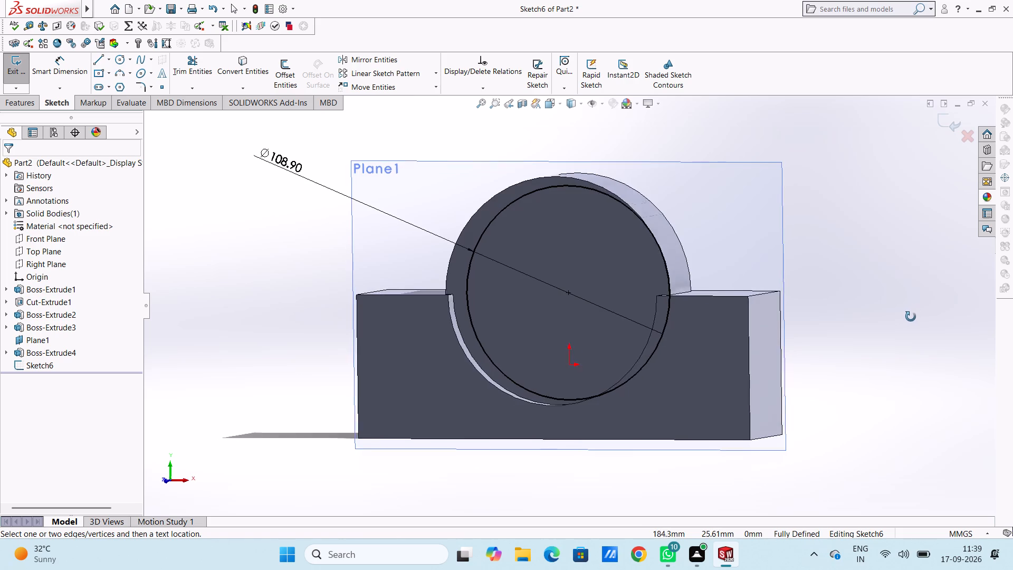
middle_drag(911, 317, 895, 332)
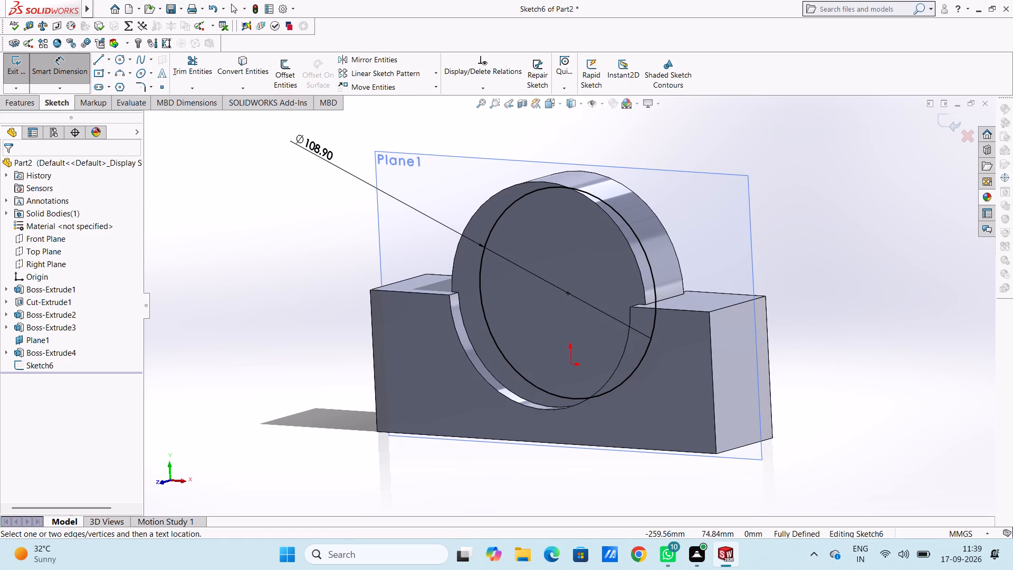
click(24, 100)
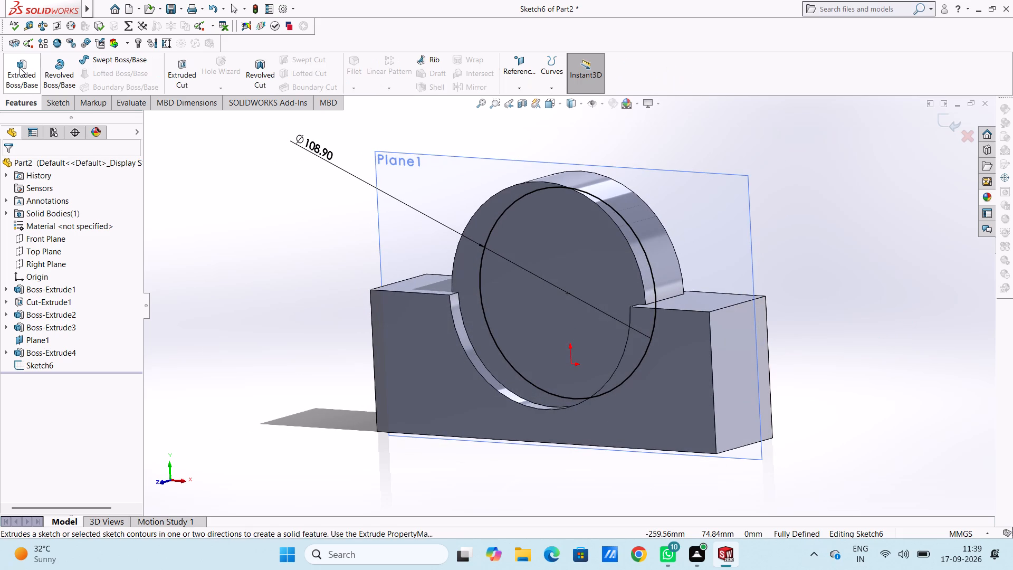
click(20, 68)
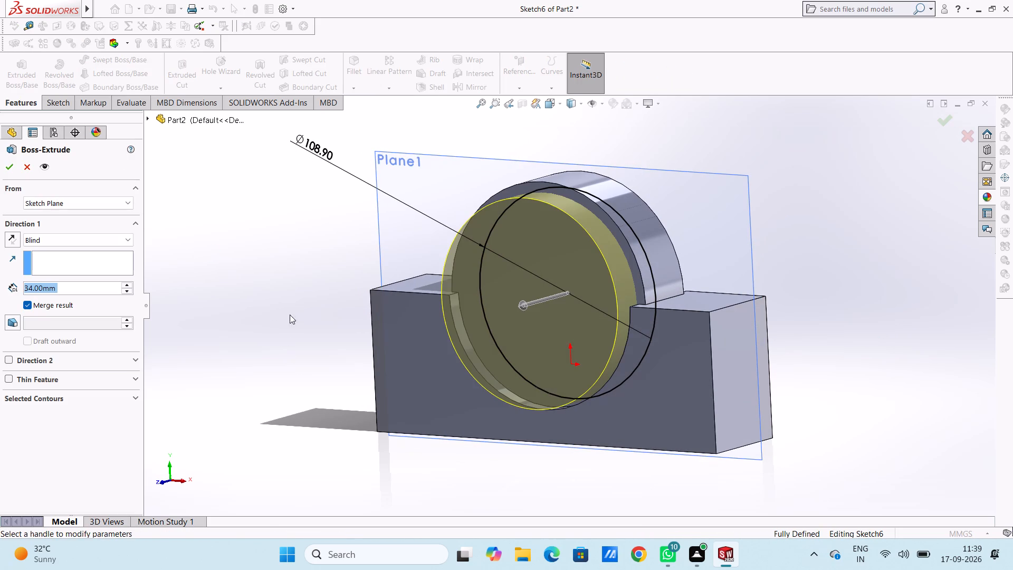
click(127, 240)
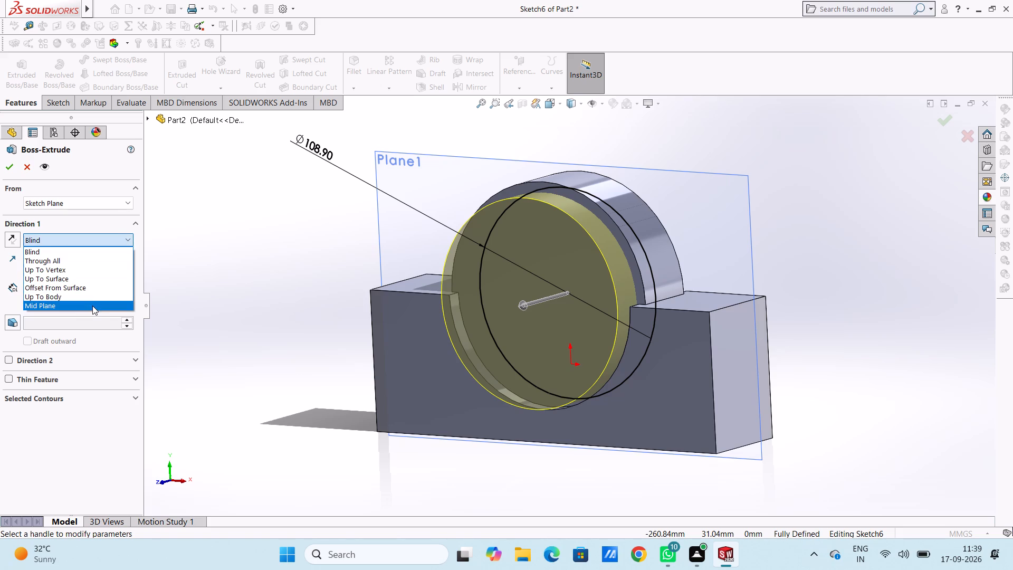
click(92, 306)
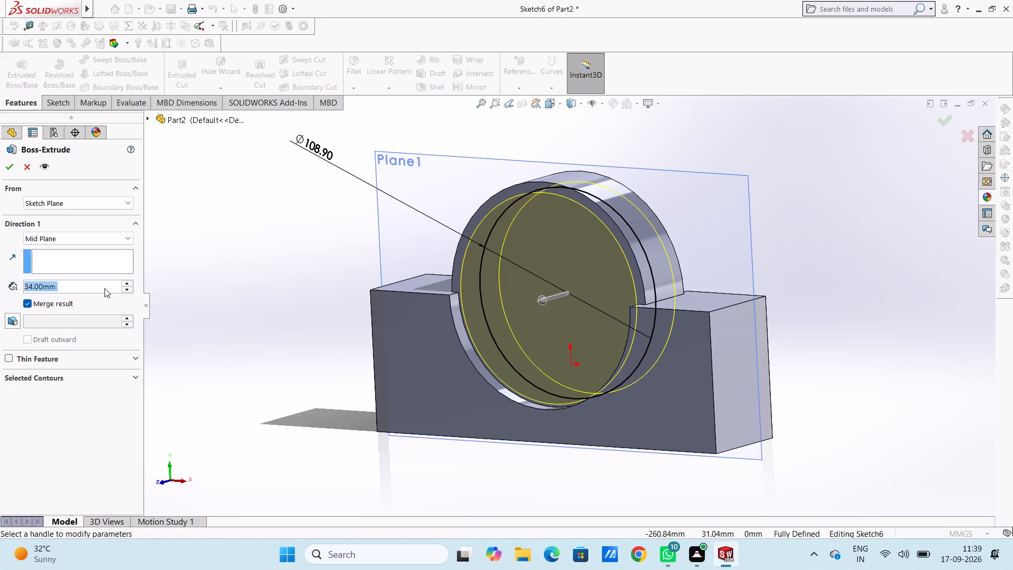
text(30)
key(Return)
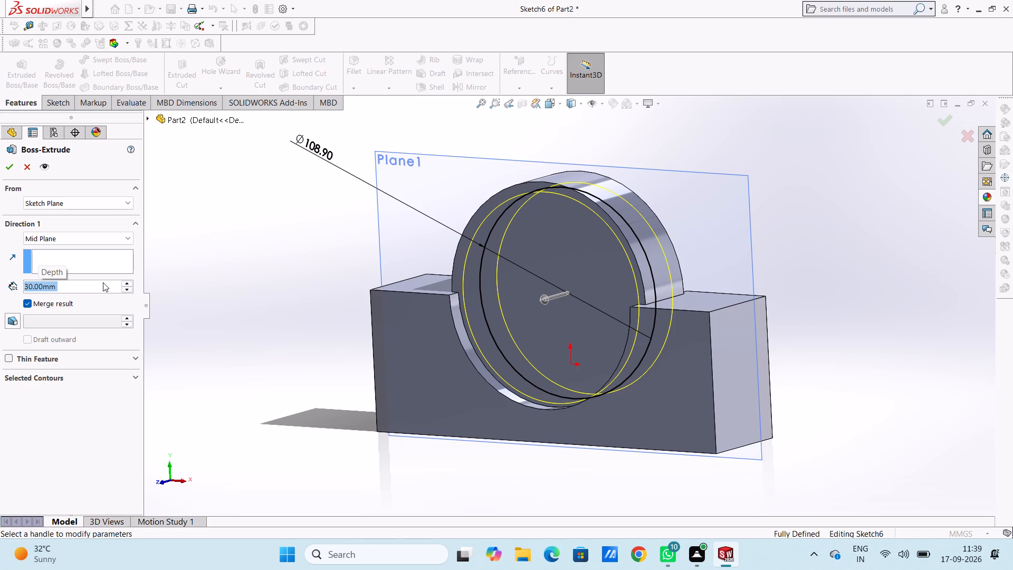
text(25)
key(Return)
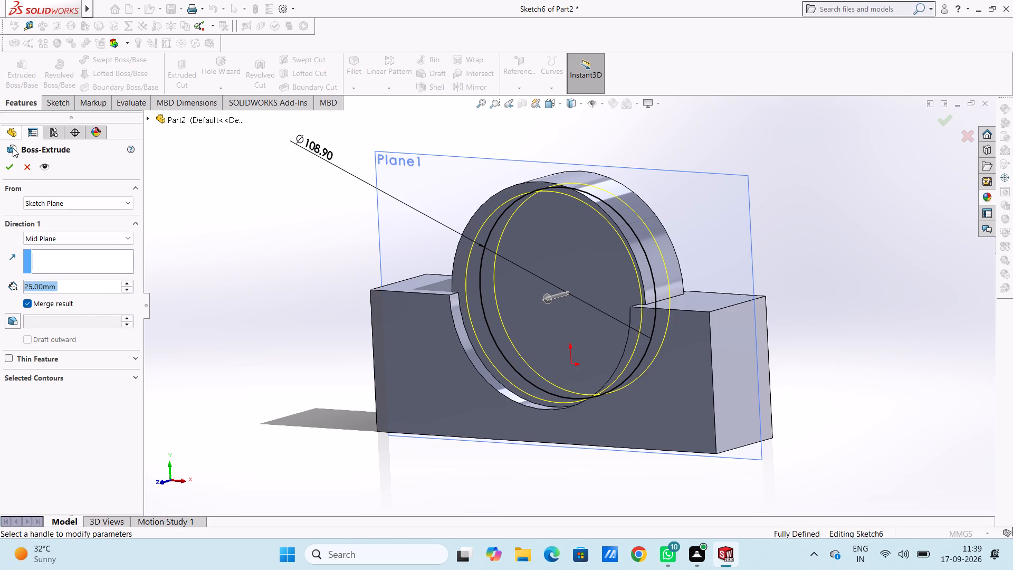
click(11, 170)
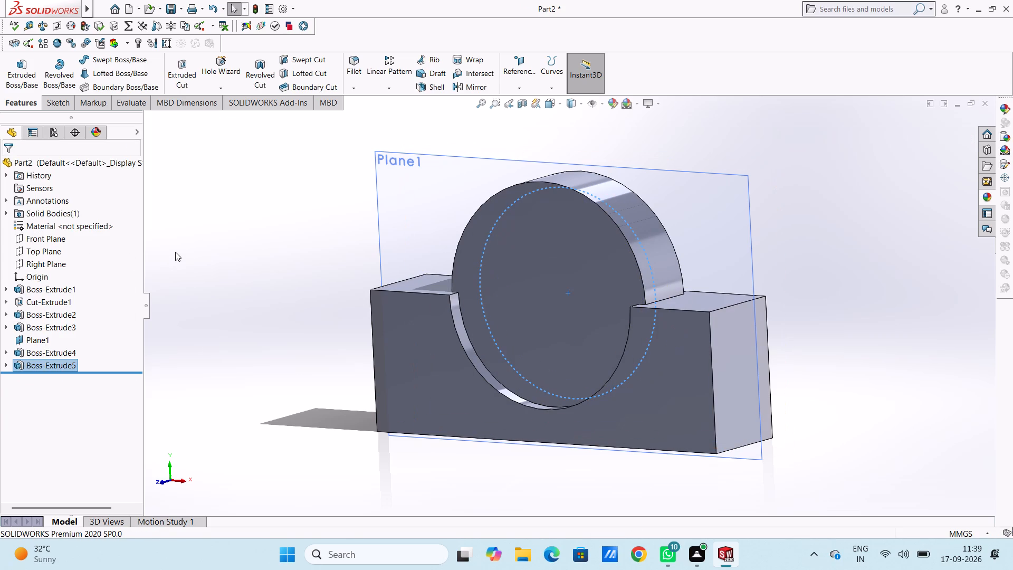
Hide the mid-depth reference plane, Plane1.
click(178, 252)
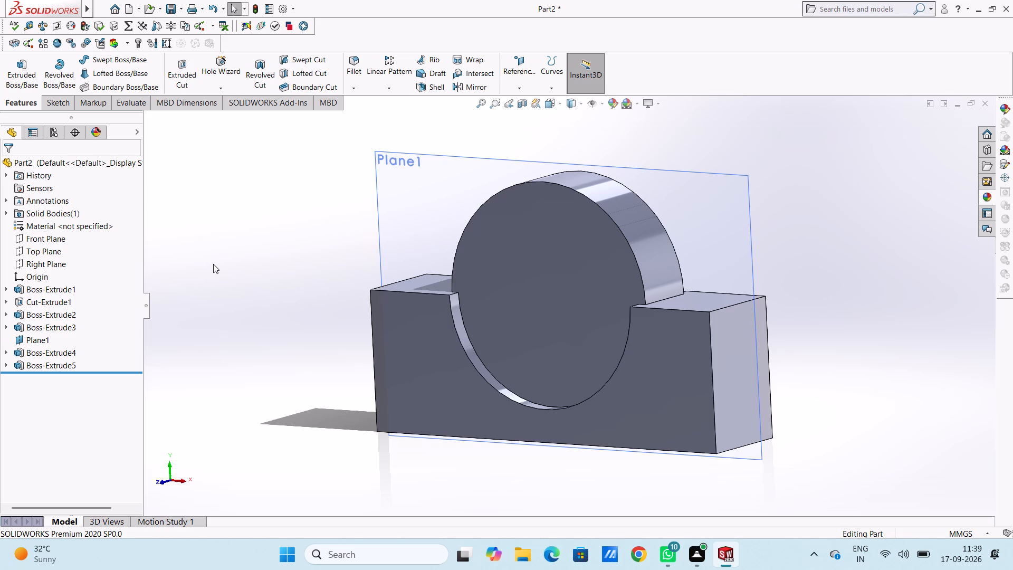
middle_drag(214, 264, 235, 269)
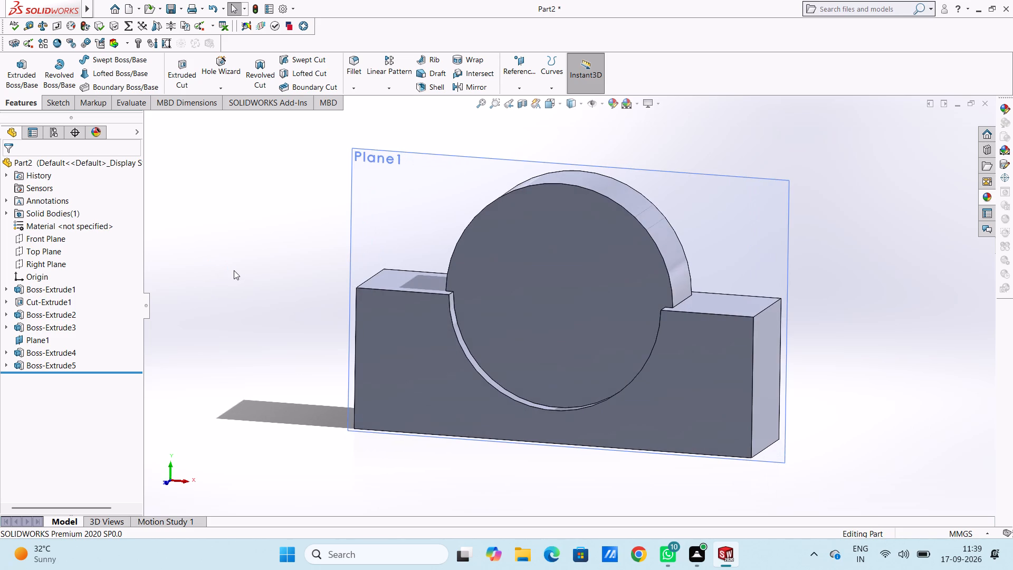
click(48, 337)
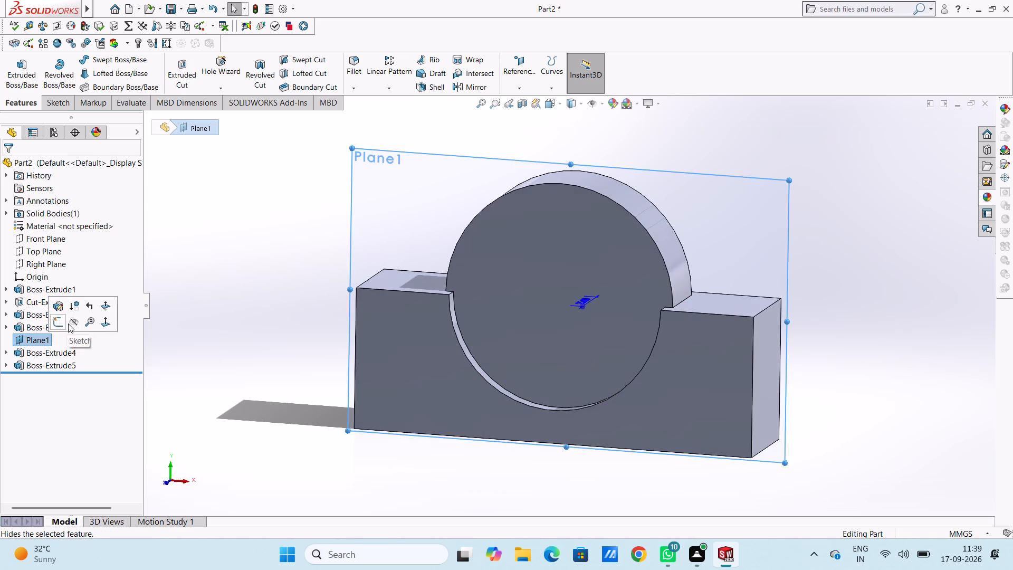
click(70, 324)
click(184, 285)
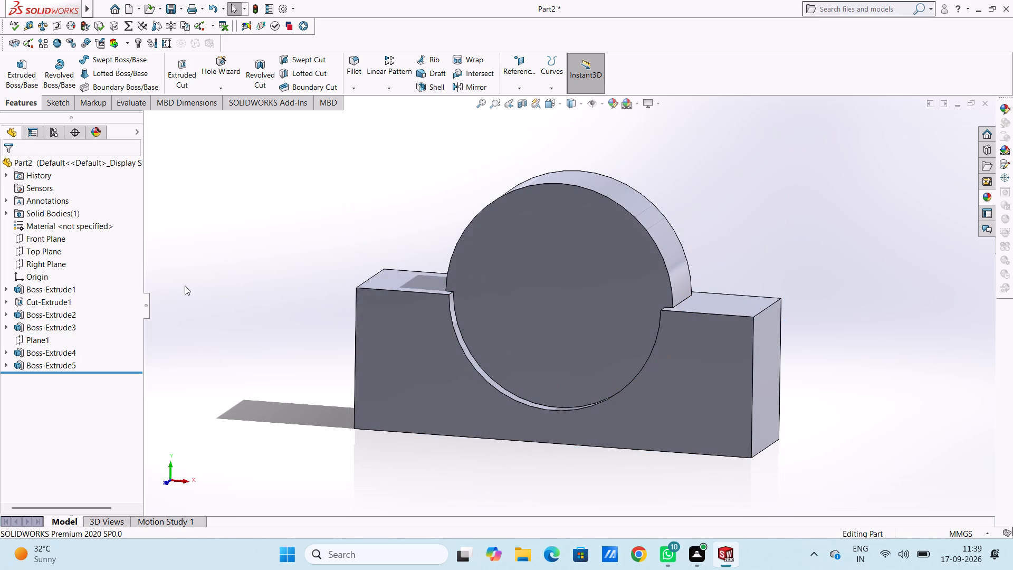
Start a new sketch on the disc's front face in the Front view.
key(ctrl+1)
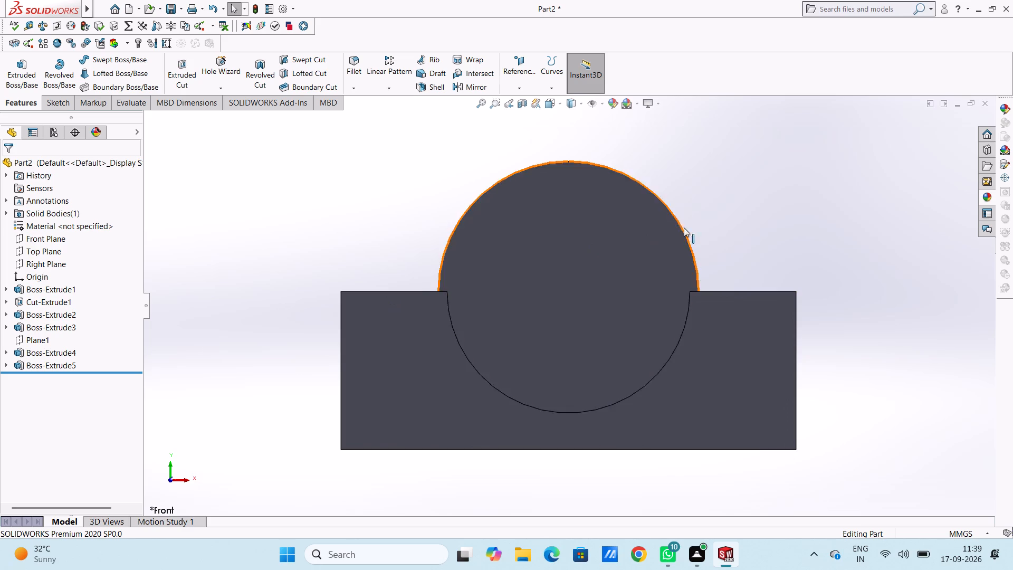
click(630, 226)
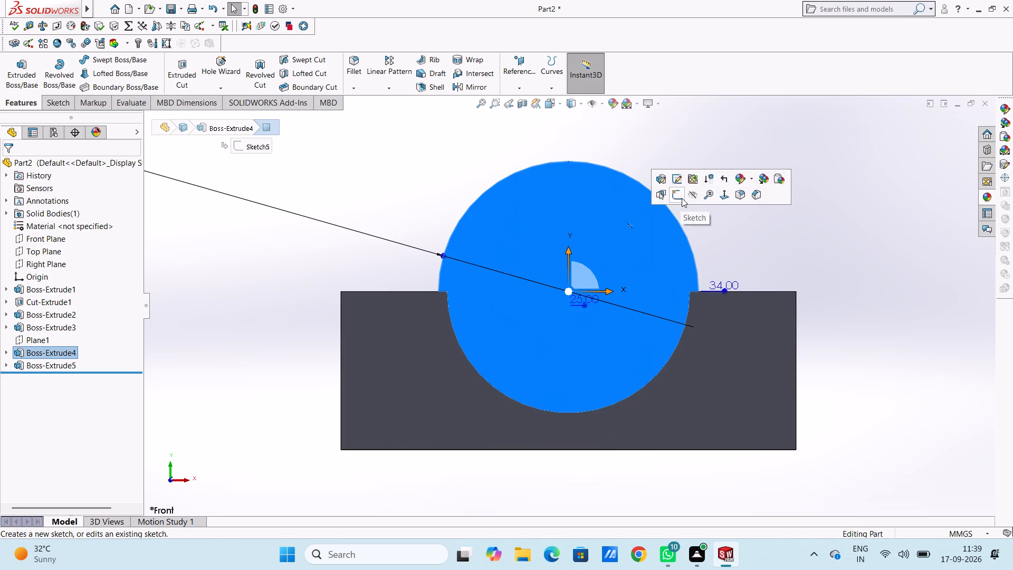
click(682, 198)
click(423, 180)
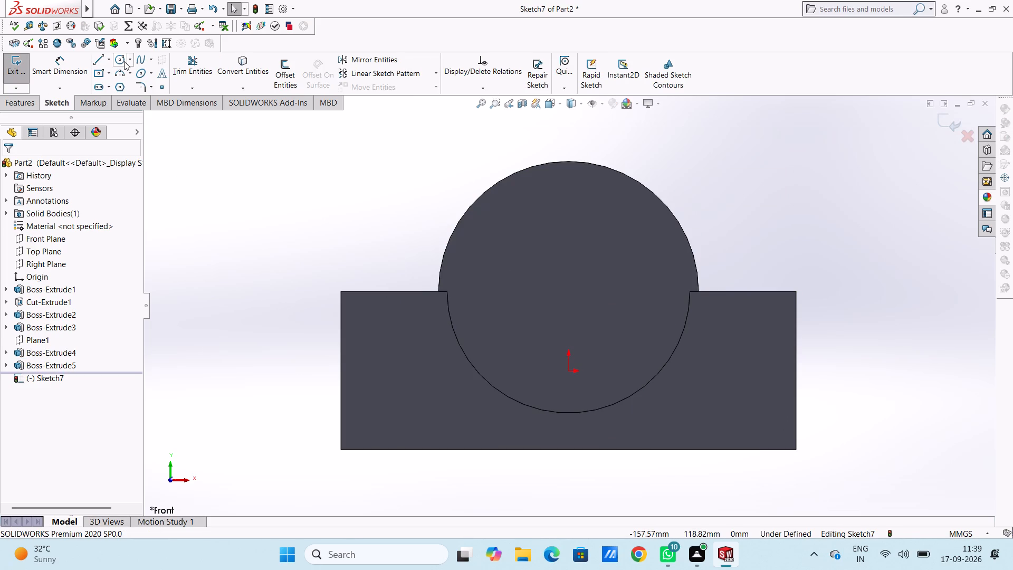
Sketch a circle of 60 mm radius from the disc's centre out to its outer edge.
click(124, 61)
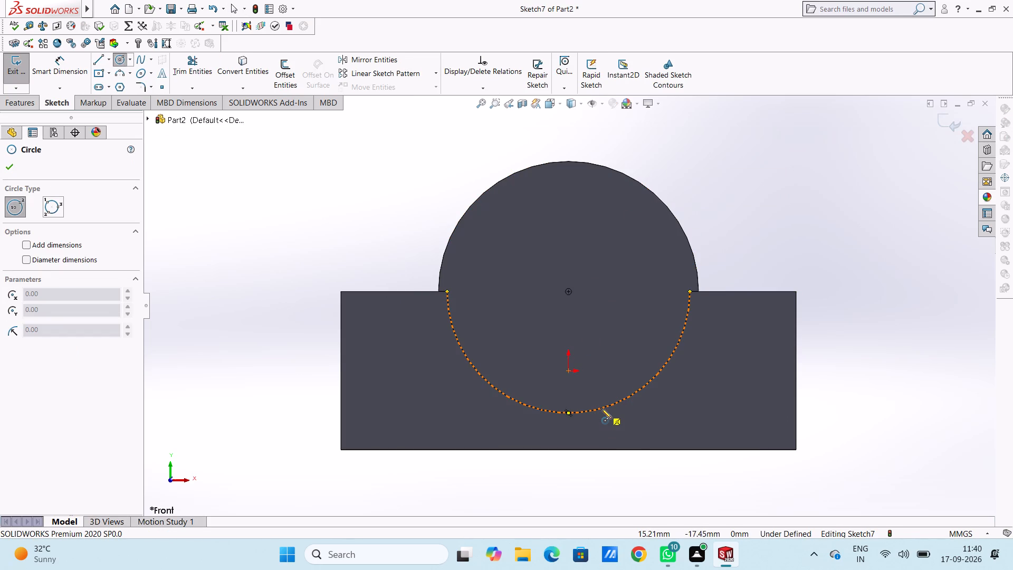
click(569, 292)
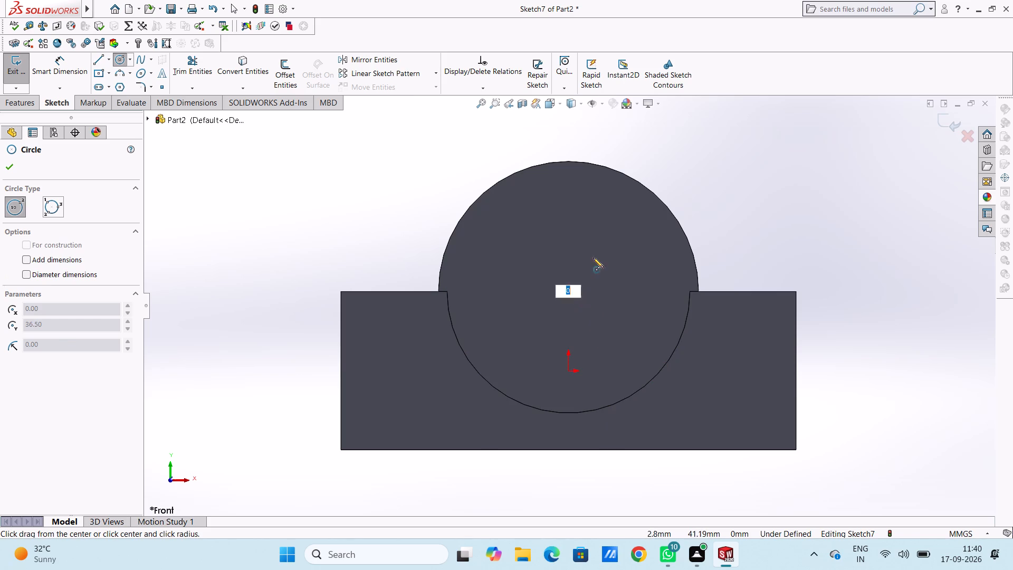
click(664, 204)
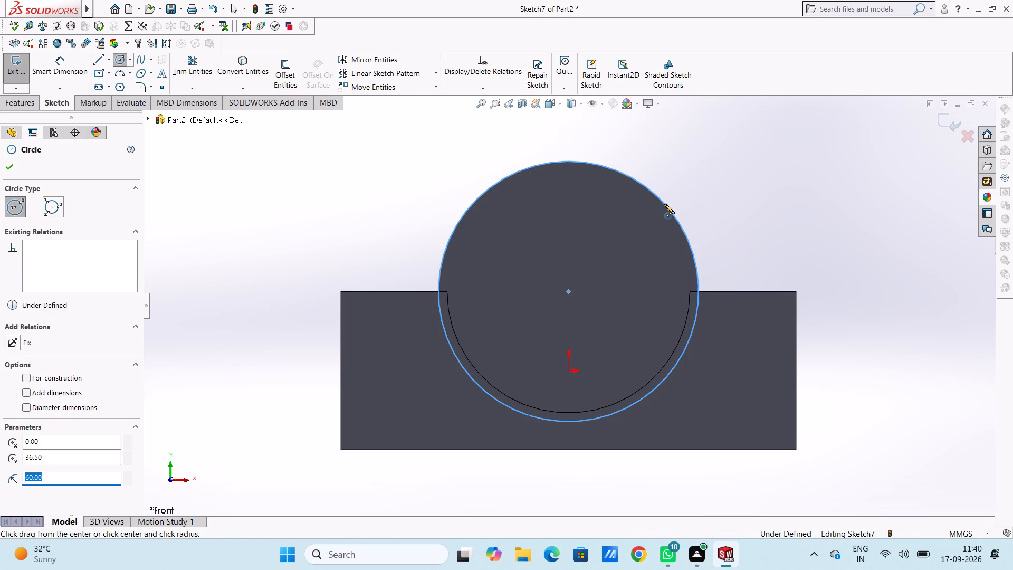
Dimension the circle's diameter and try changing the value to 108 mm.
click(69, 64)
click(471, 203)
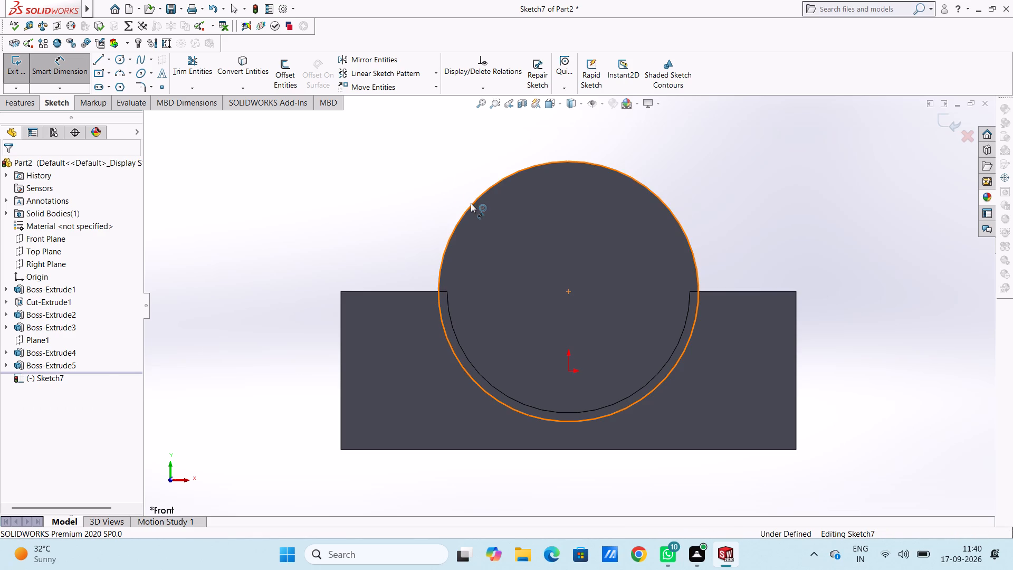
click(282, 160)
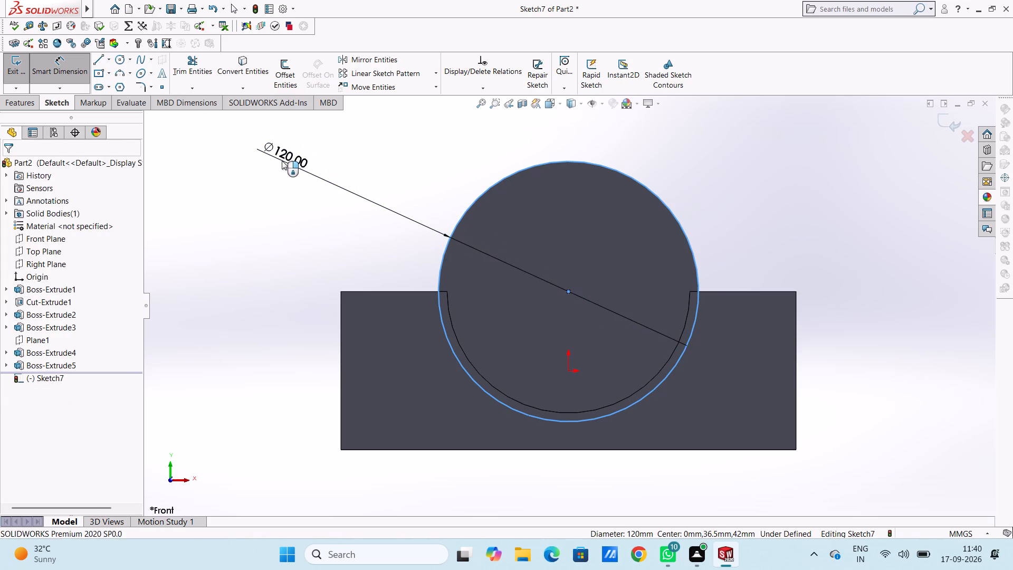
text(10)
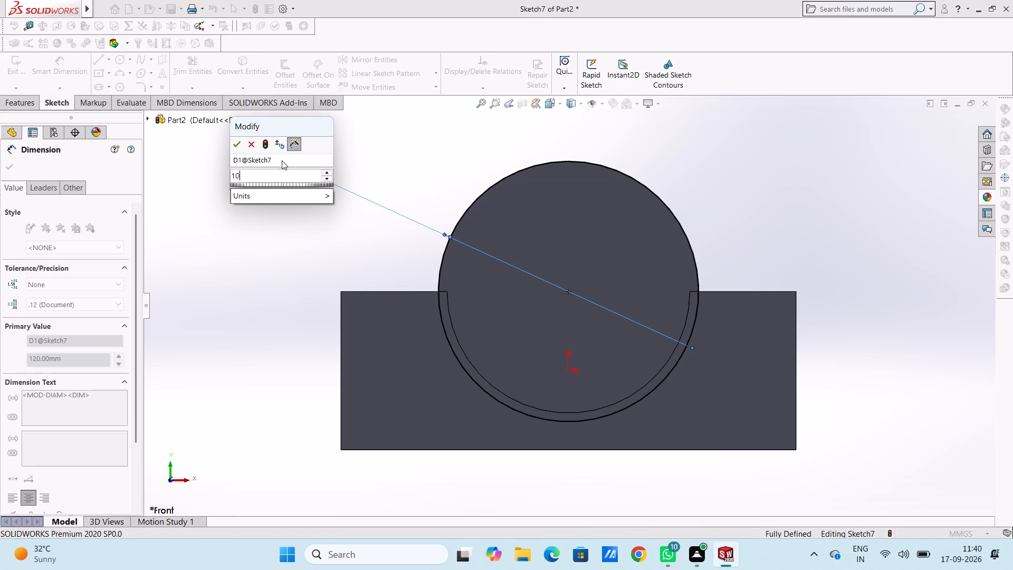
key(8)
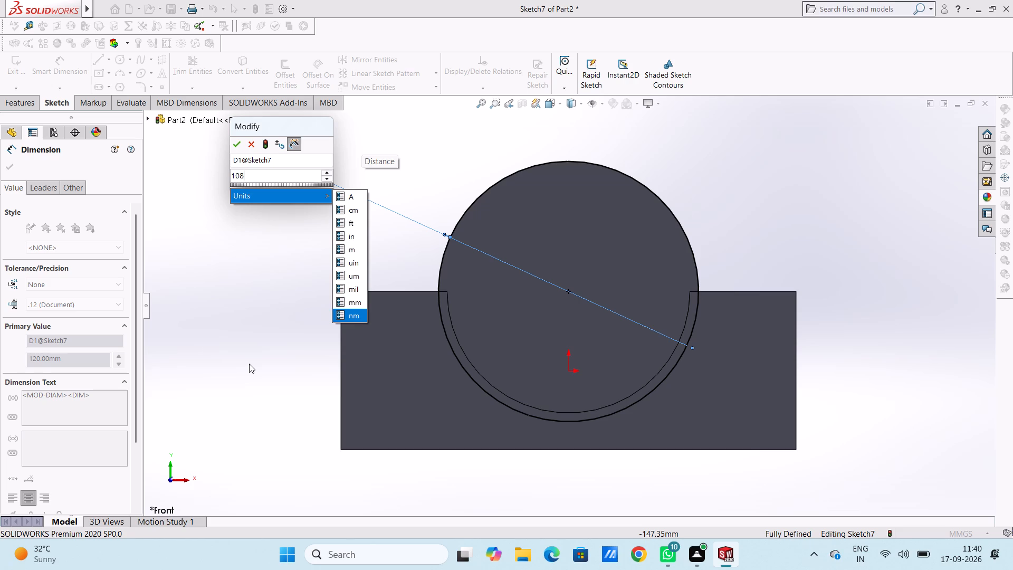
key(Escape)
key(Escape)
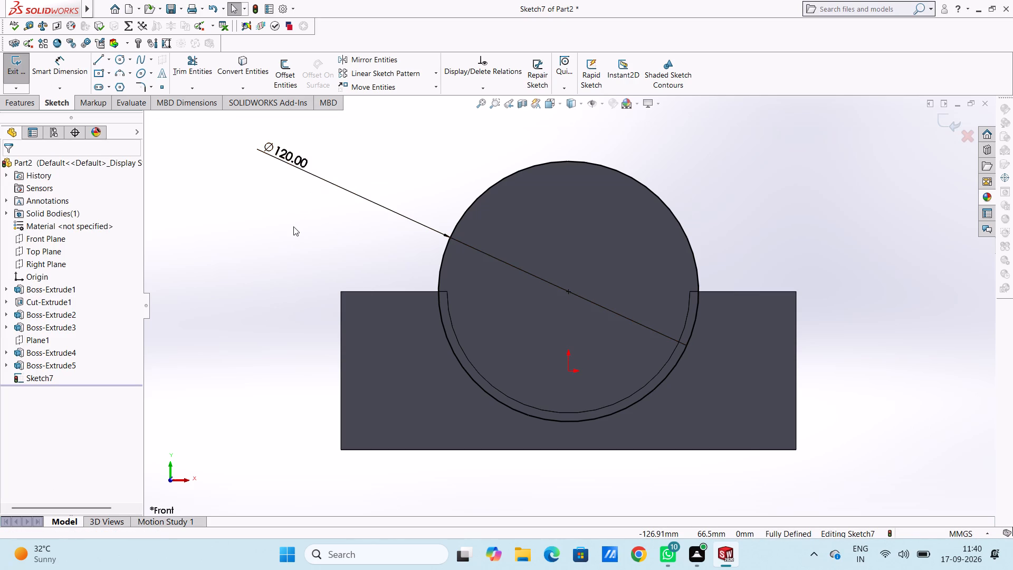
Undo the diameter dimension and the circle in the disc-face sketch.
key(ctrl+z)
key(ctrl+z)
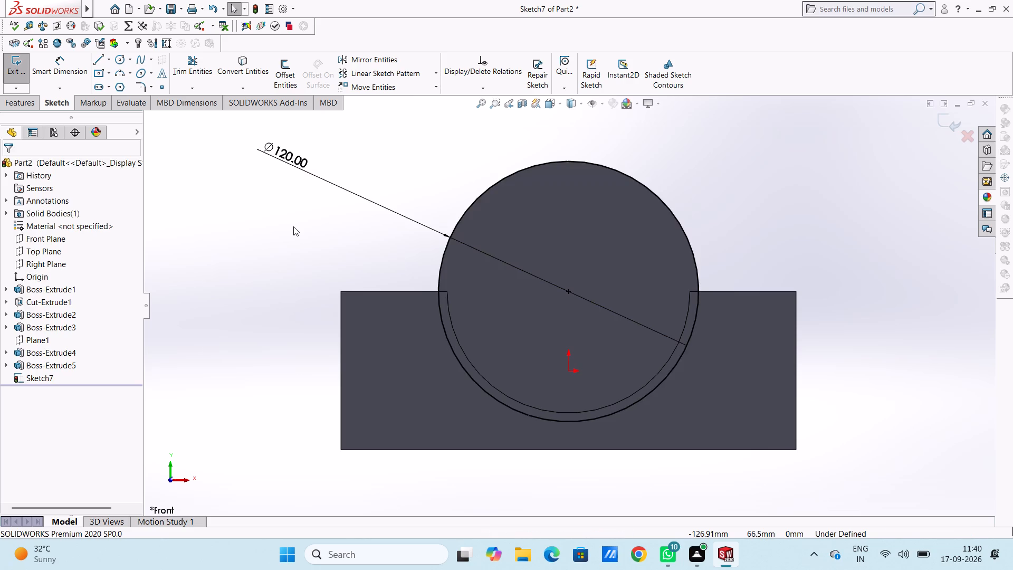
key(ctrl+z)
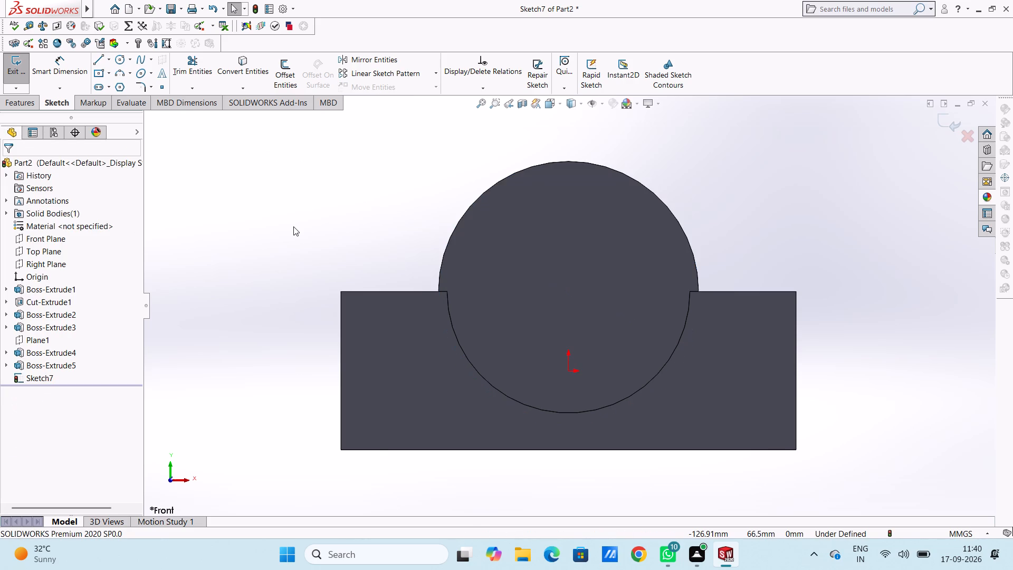
Sketch a circle of 56 mm radius centred on the disc, coinciding with the semicircular recess edge of the block.
scroll(303, 199, up, 2)
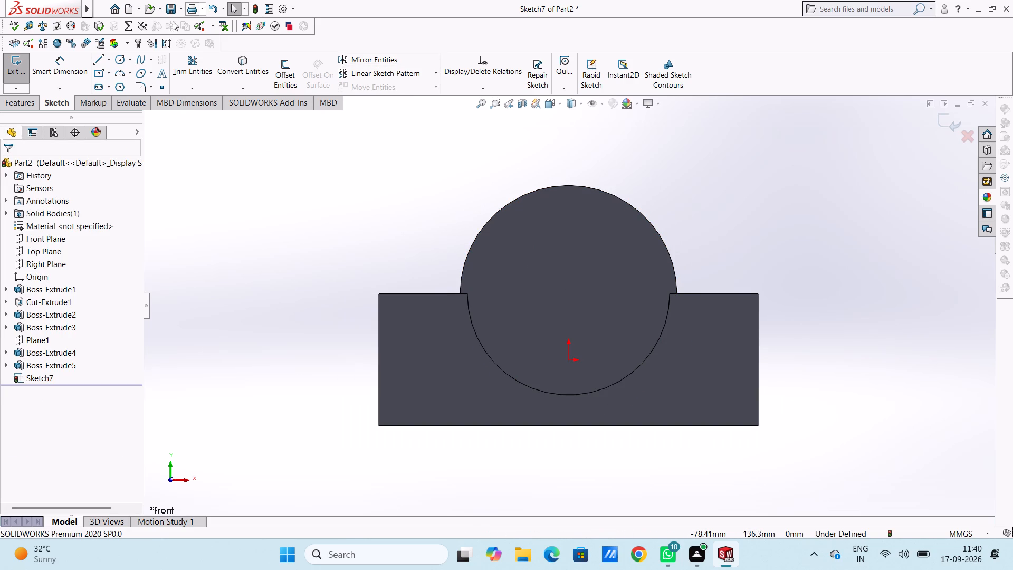
click(121, 61)
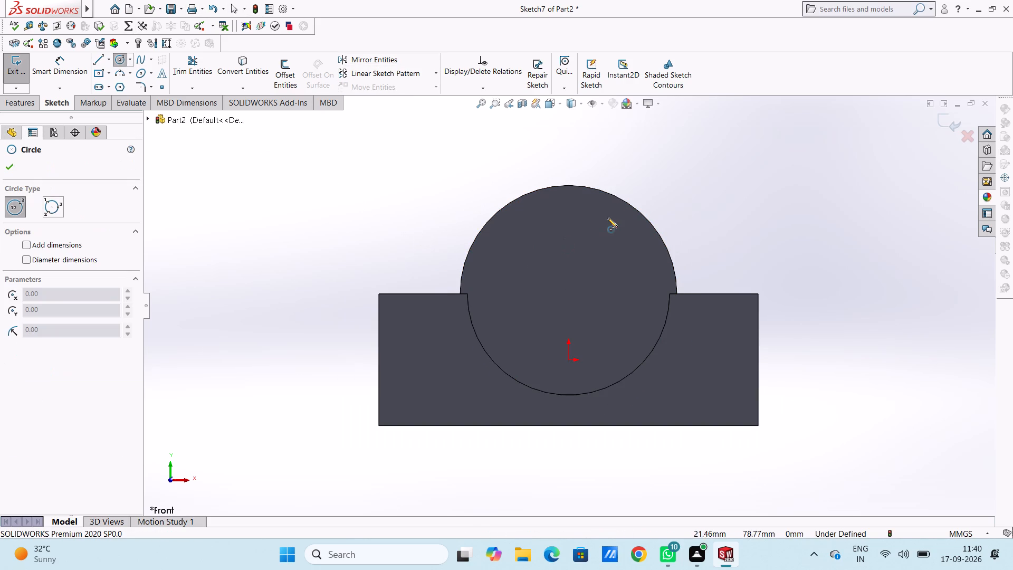
click(567, 293)
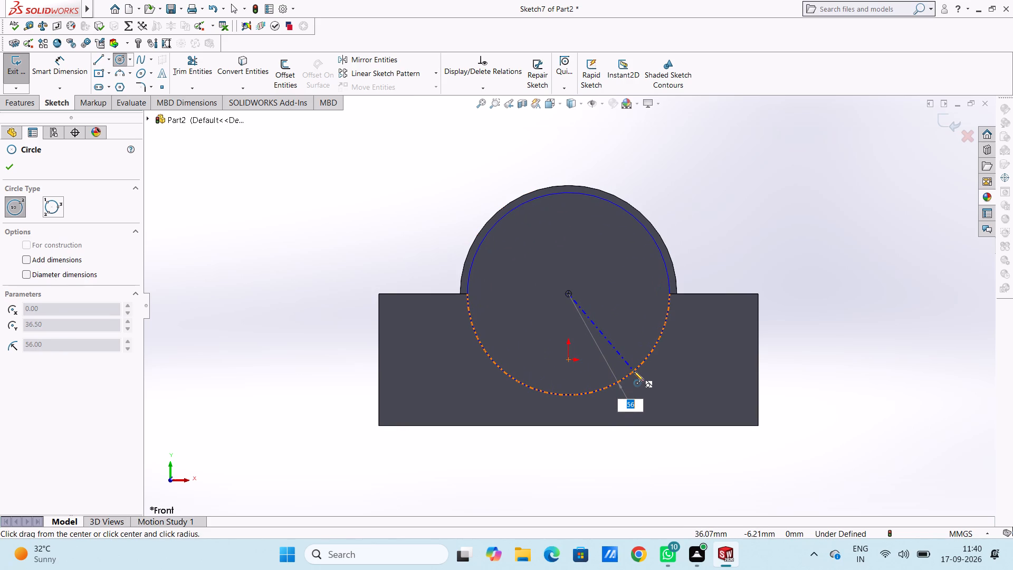
click(634, 371)
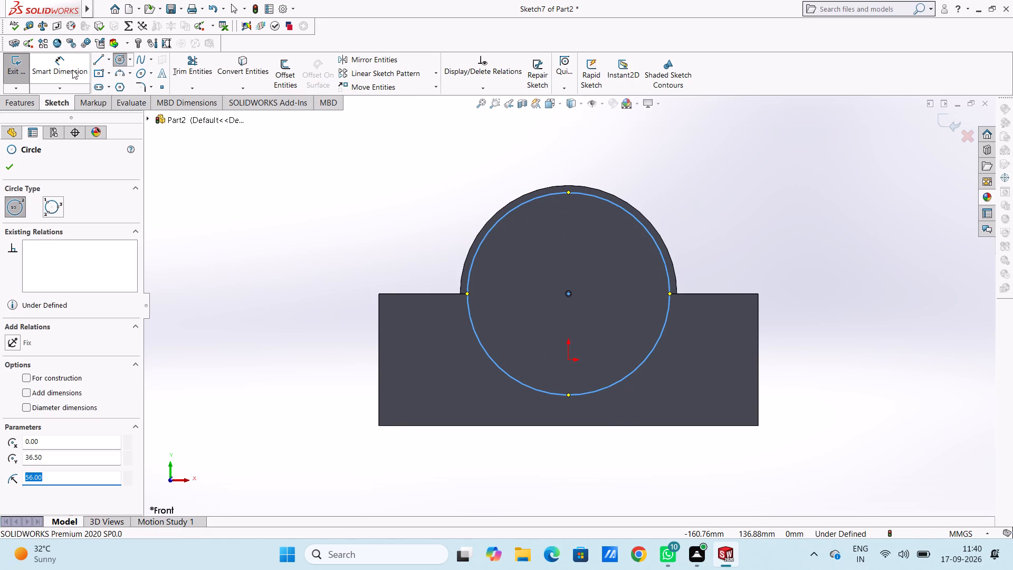
Dimension the diameter of the circle on the disc's front face, keeping its drawn size.
click(72, 69)
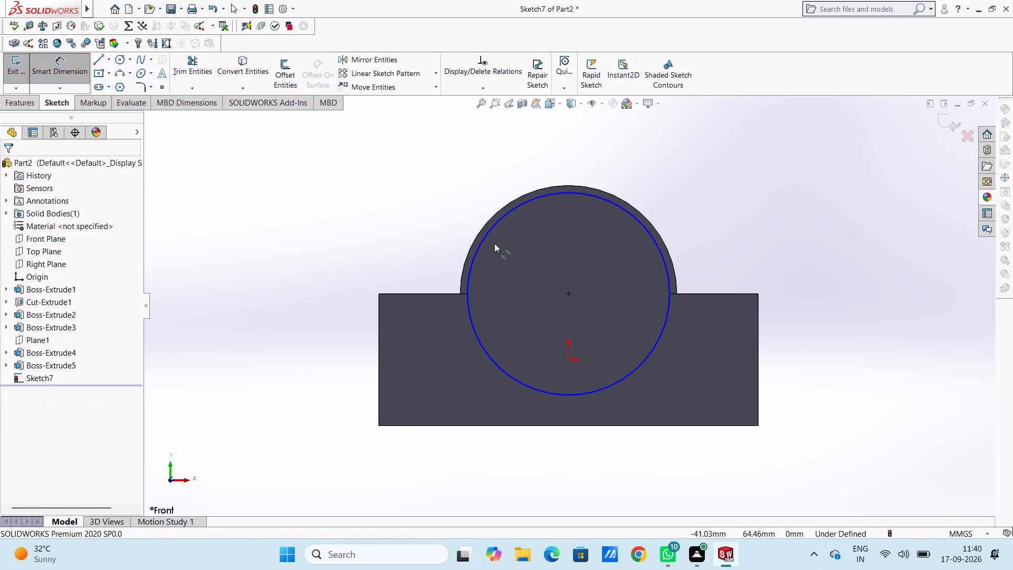
click(488, 234)
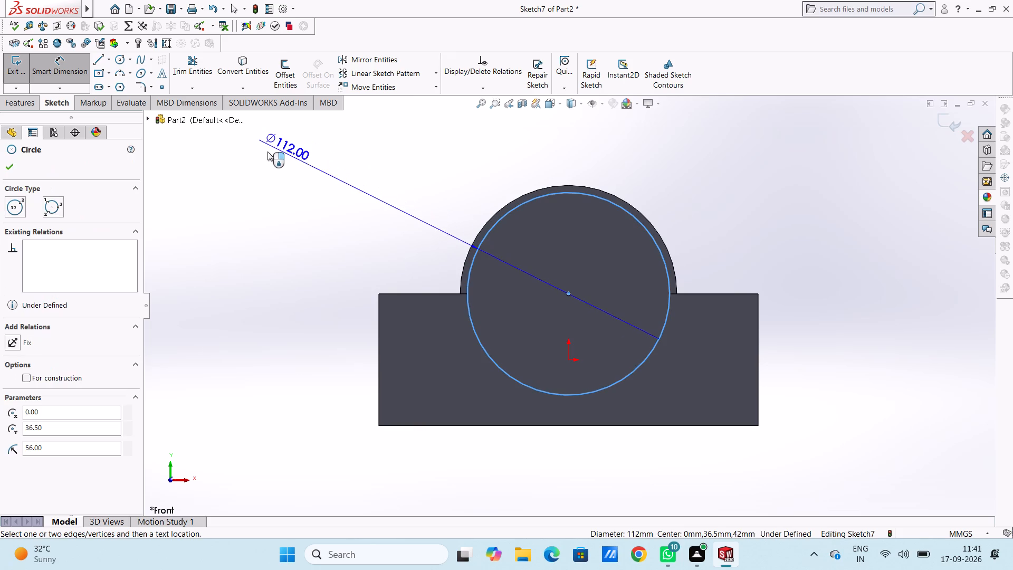
click(266, 151)
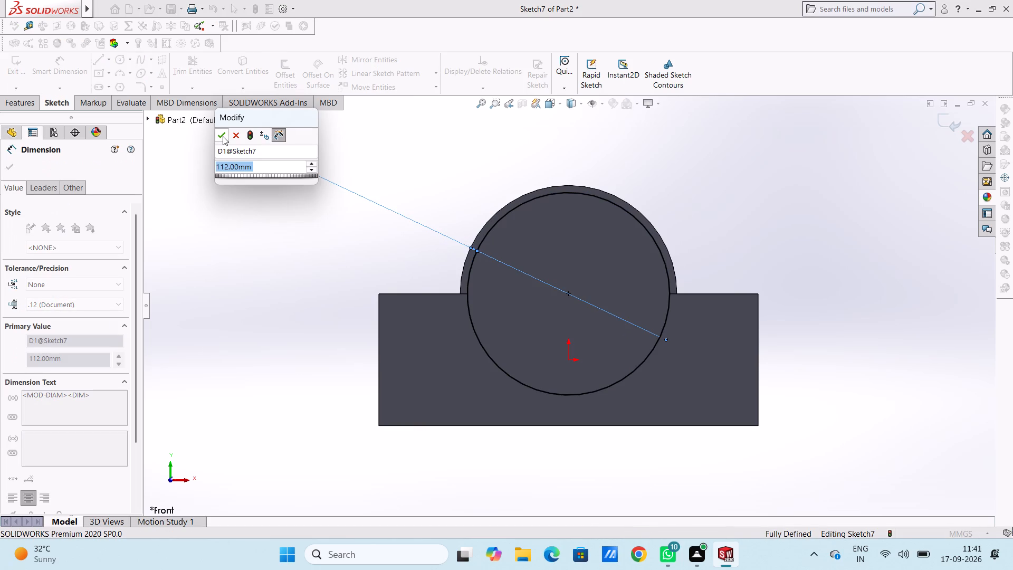
click(223, 136)
click(289, 227)
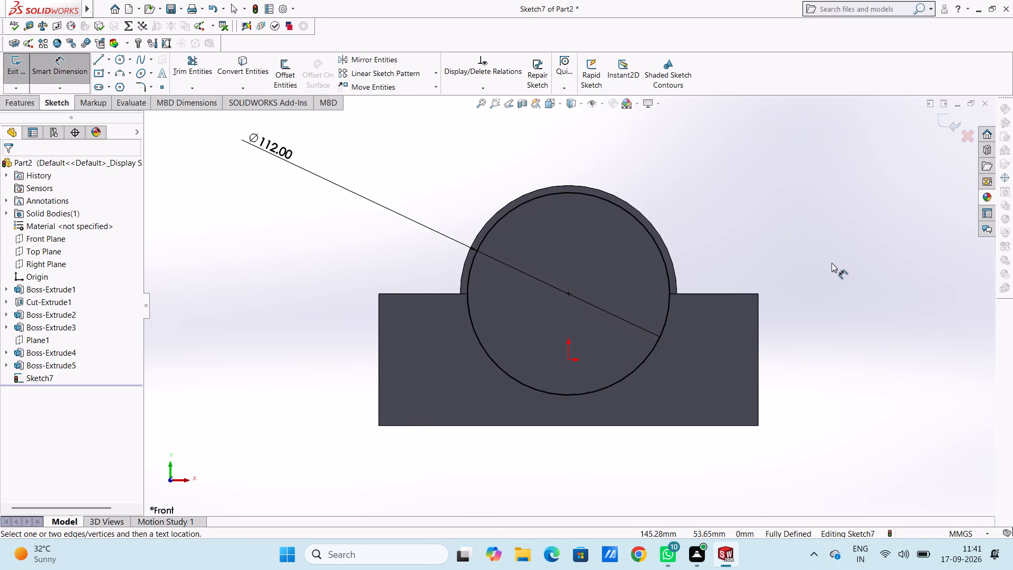
Cut-extrude the front-face circle into the disc to a blind depth of 10 mm.
middle_drag(833, 263, 796, 290)
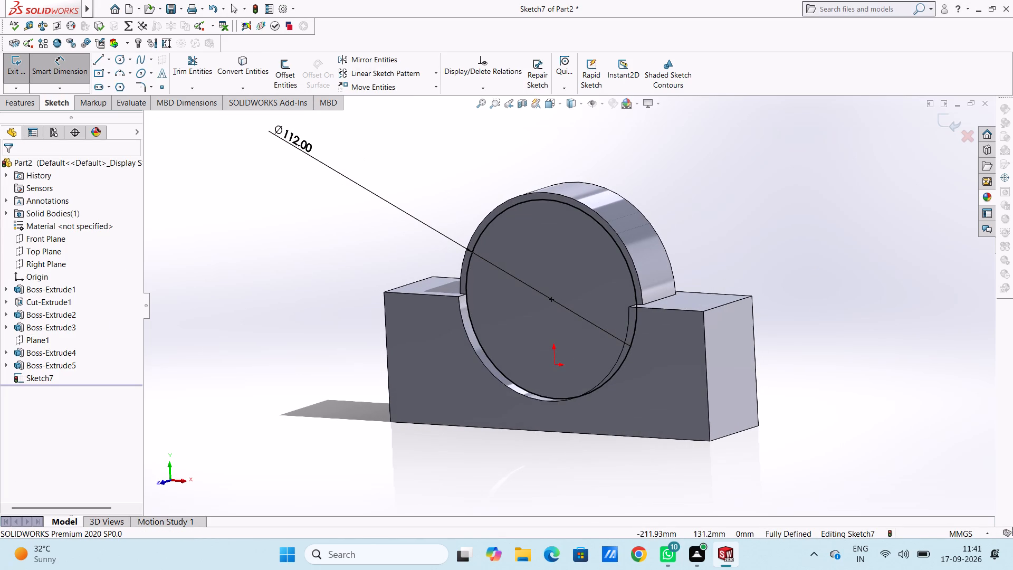
click(17, 109)
click(189, 72)
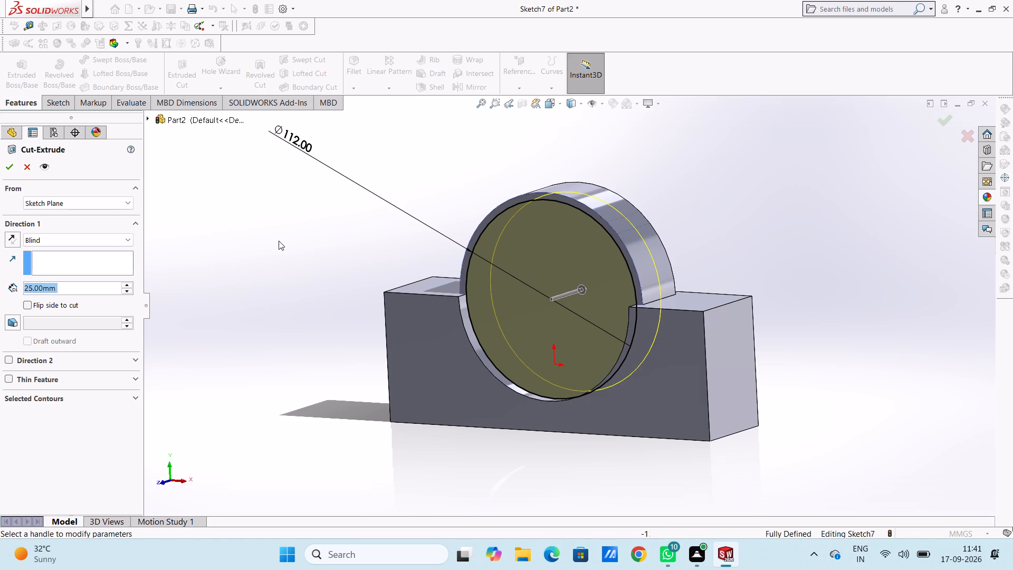
text(10)
key(Return)
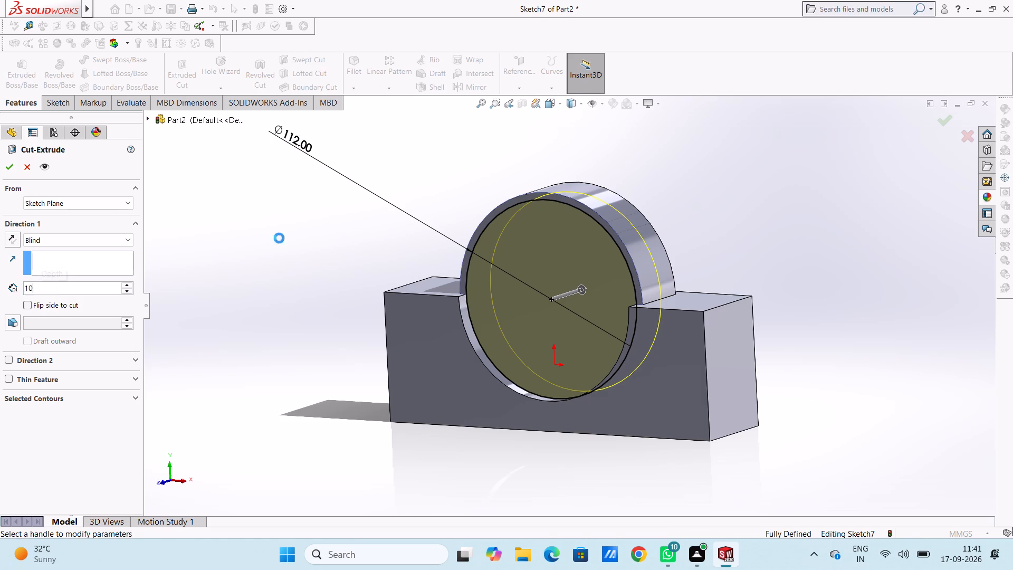
click(6, 164)
click(248, 229)
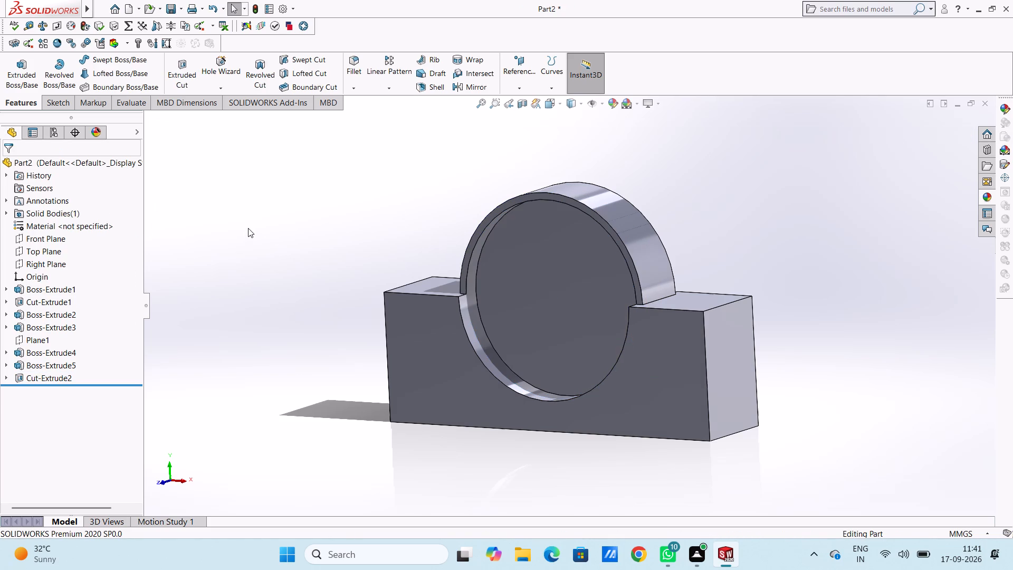
Sketch a circle of 56 mm radius on the disc's back face, centred on the disc and meeting the block's recess edge.
middle_drag(387, 193, 349, 210)
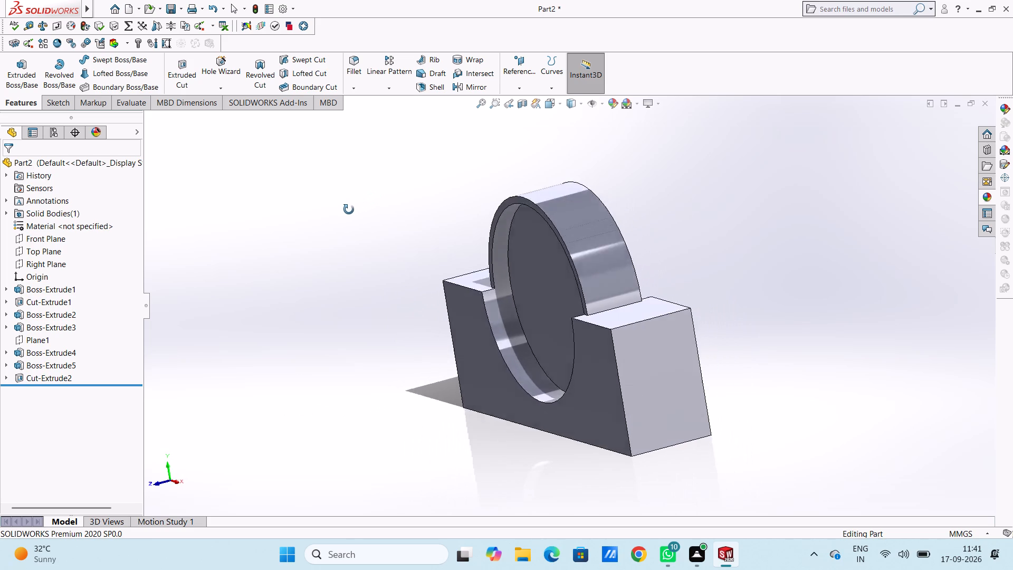
middle_drag(349, 210, 240, 231)
scroll(240, 231, up, 1)
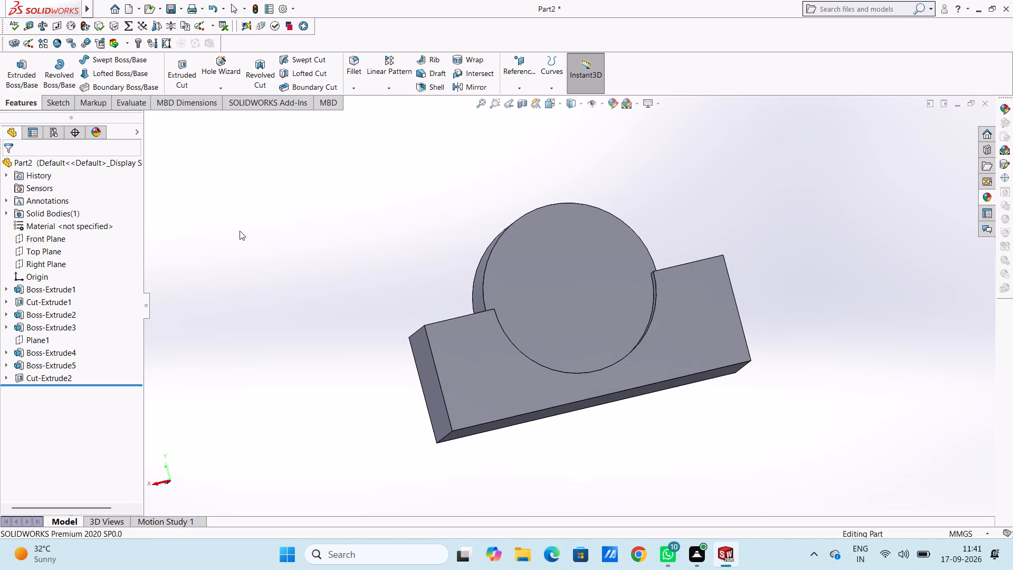
key(ctrl+4)
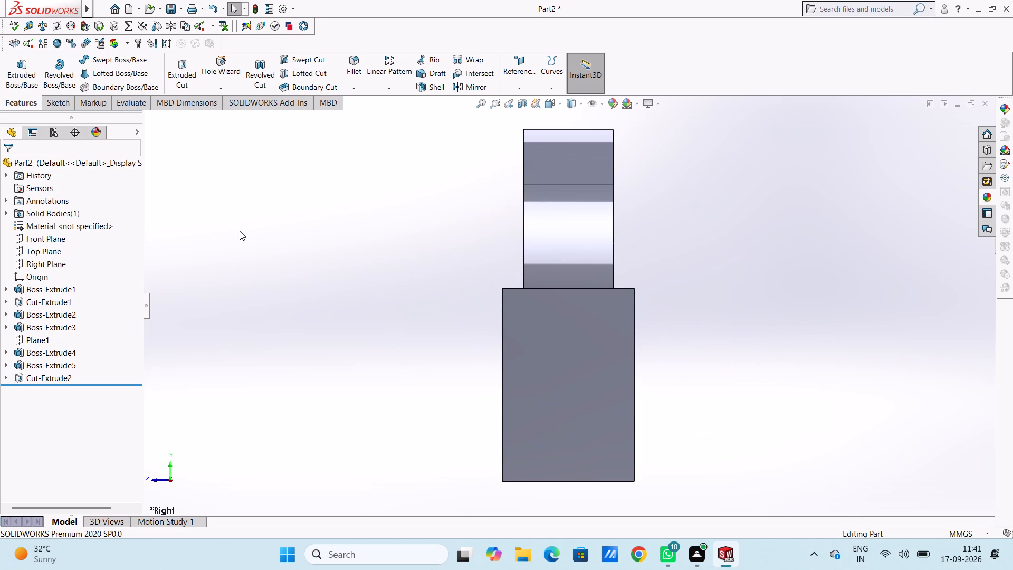
key(ctrl+2)
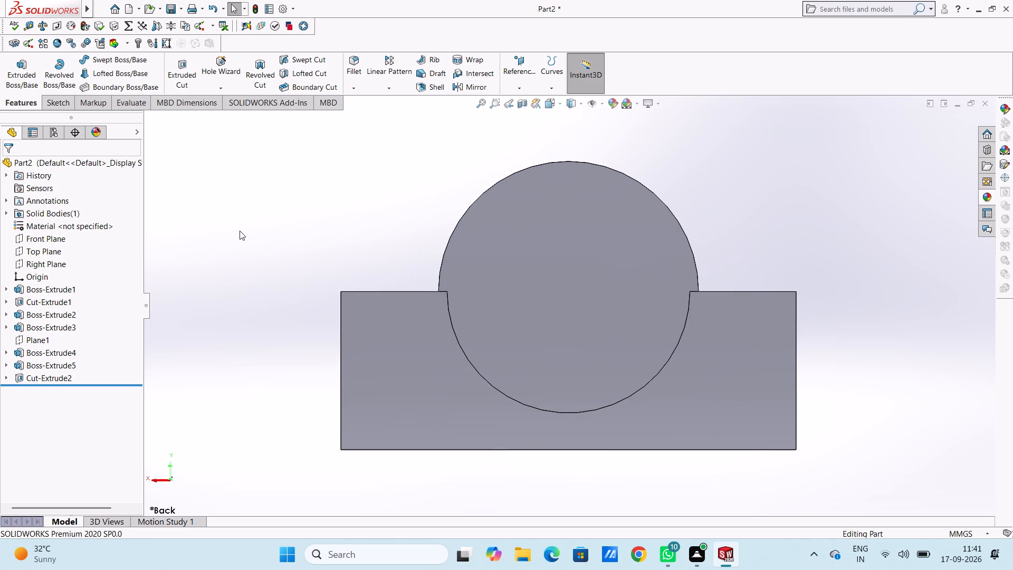
click(551, 252)
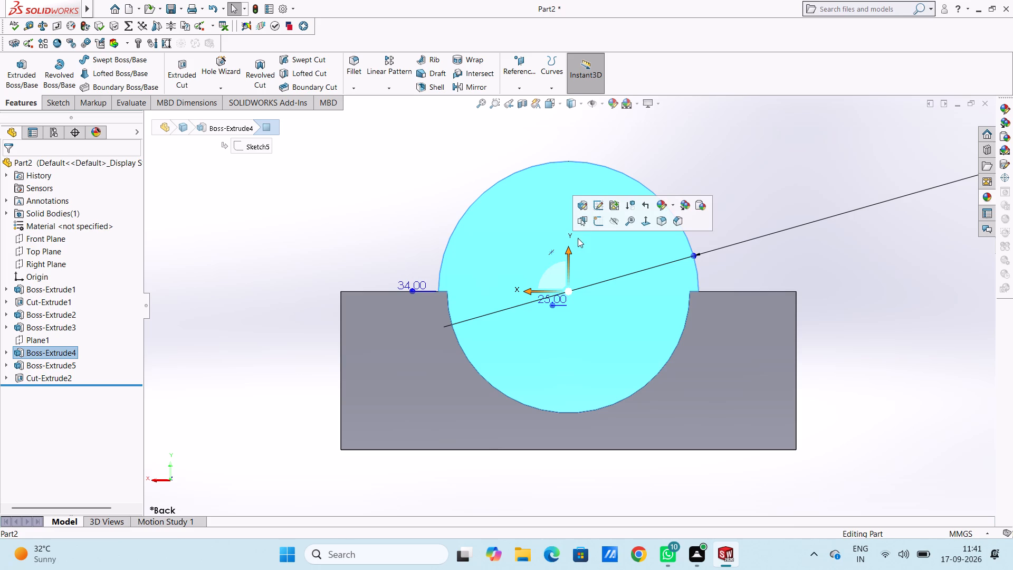
click(597, 221)
click(378, 216)
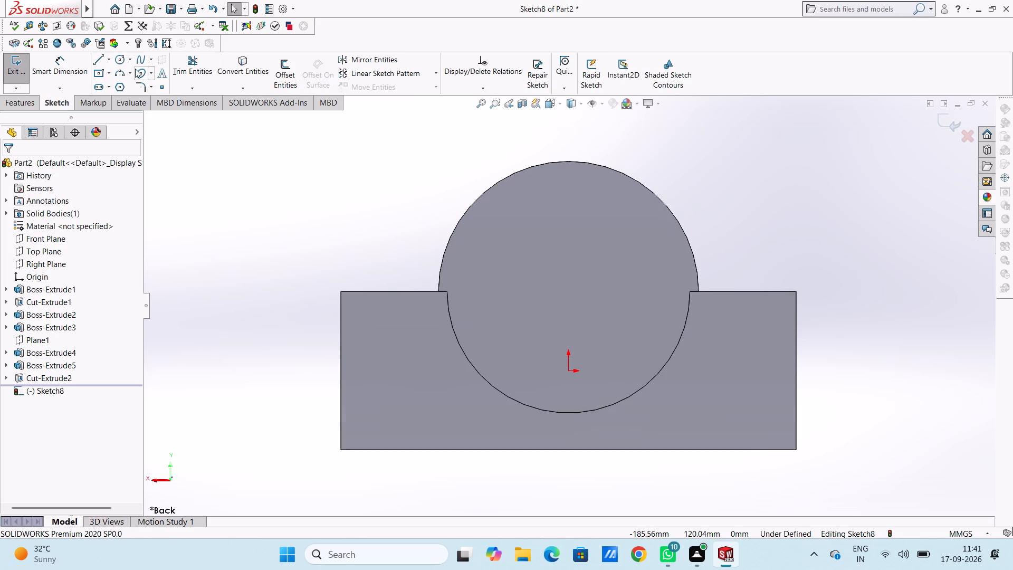
click(119, 62)
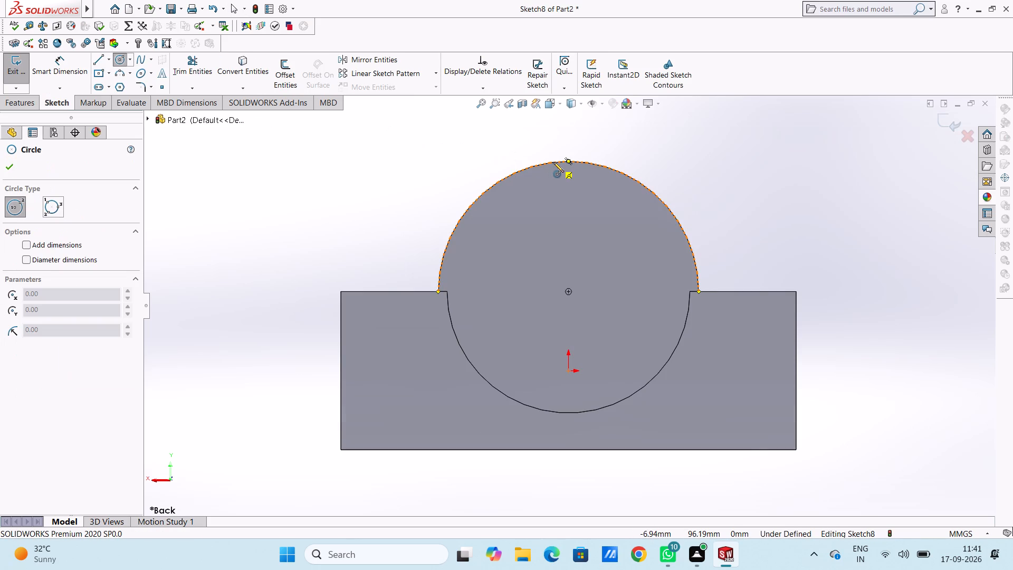
click(567, 291)
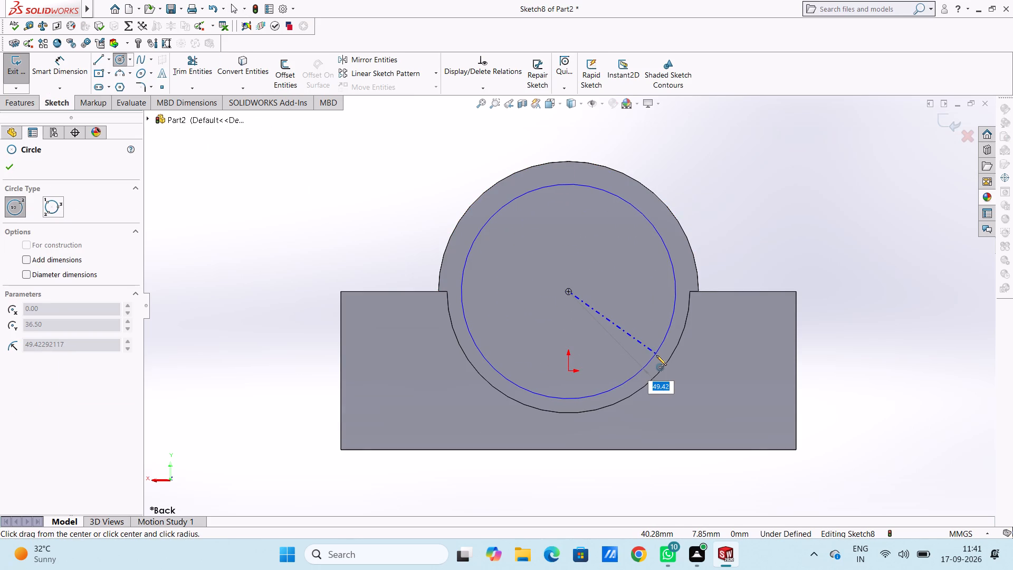
click(662, 369)
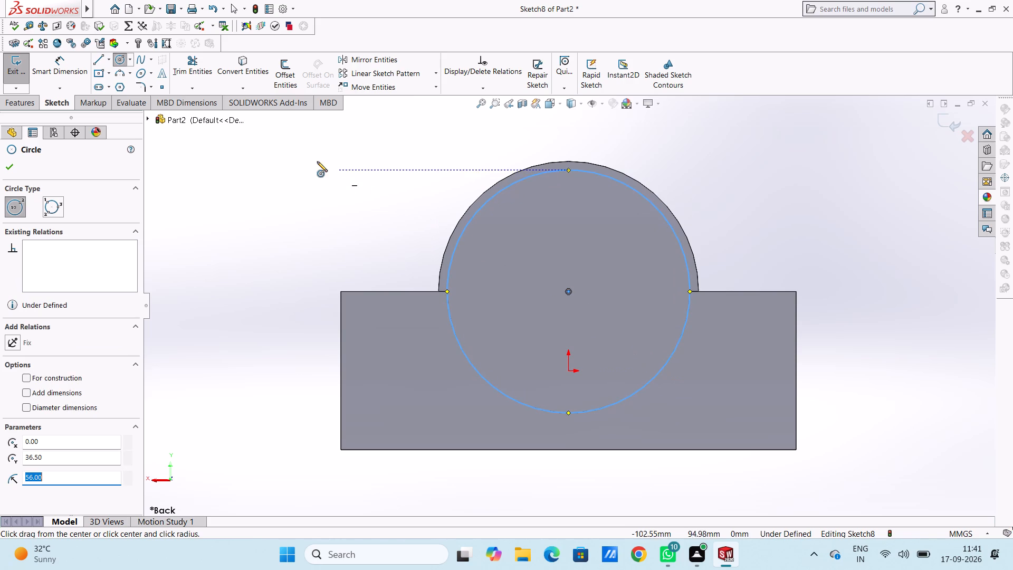
Dimension the diameter of the circle on the disc's back face, keeping its drawn size.
click(51, 63)
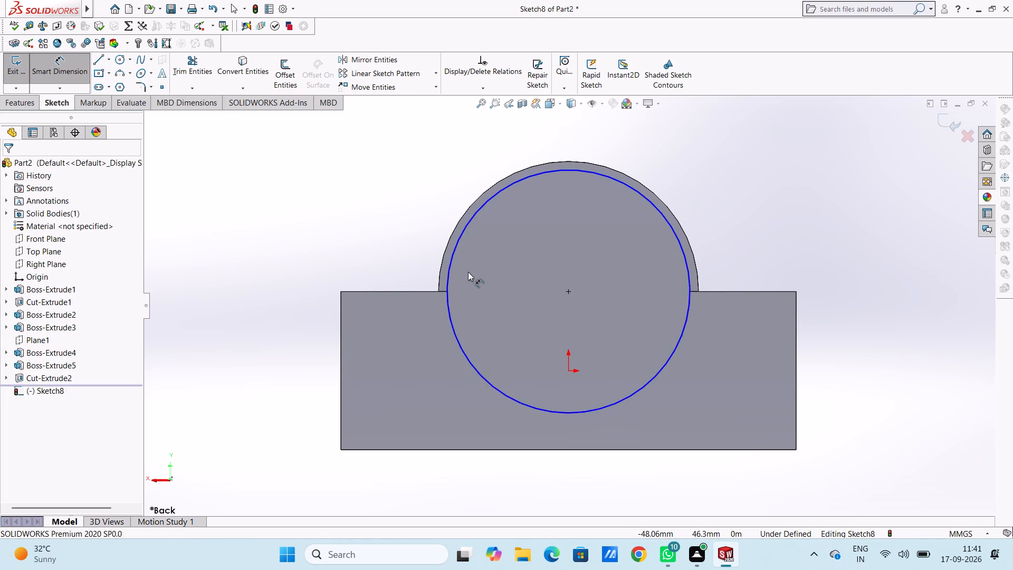
click(452, 256)
click(277, 173)
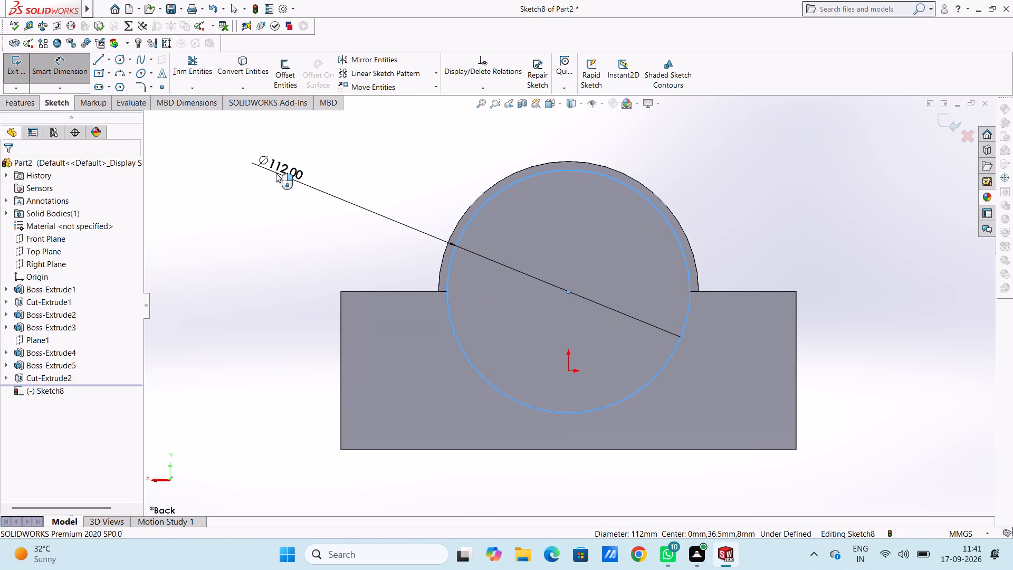
click(228, 154)
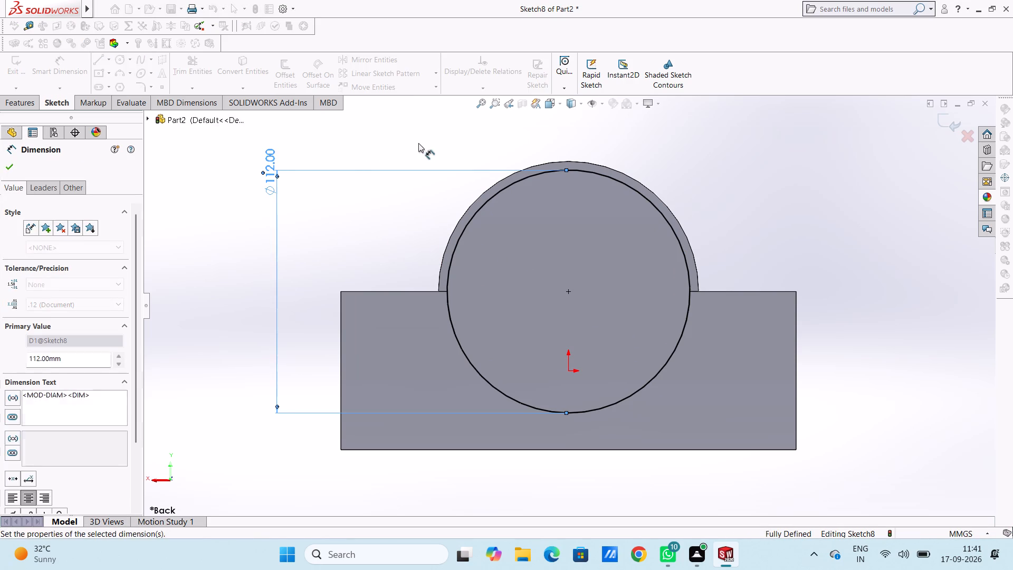
click(418, 143)
Cut-extrude the back-face circle into the disc to a blind depth of 10 mm.
middle_drag(835, 226, 773, 249)
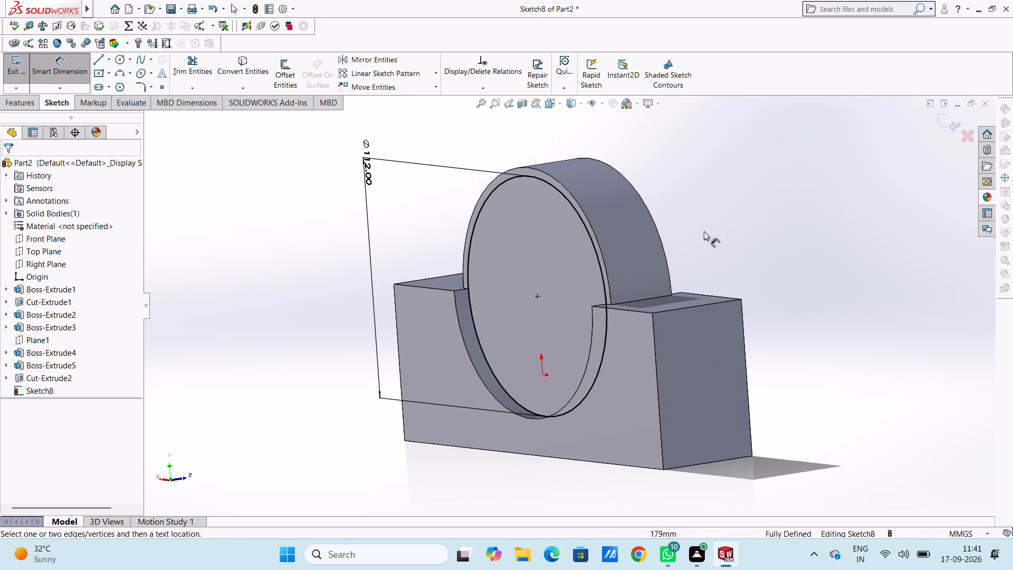
click(13, 106)
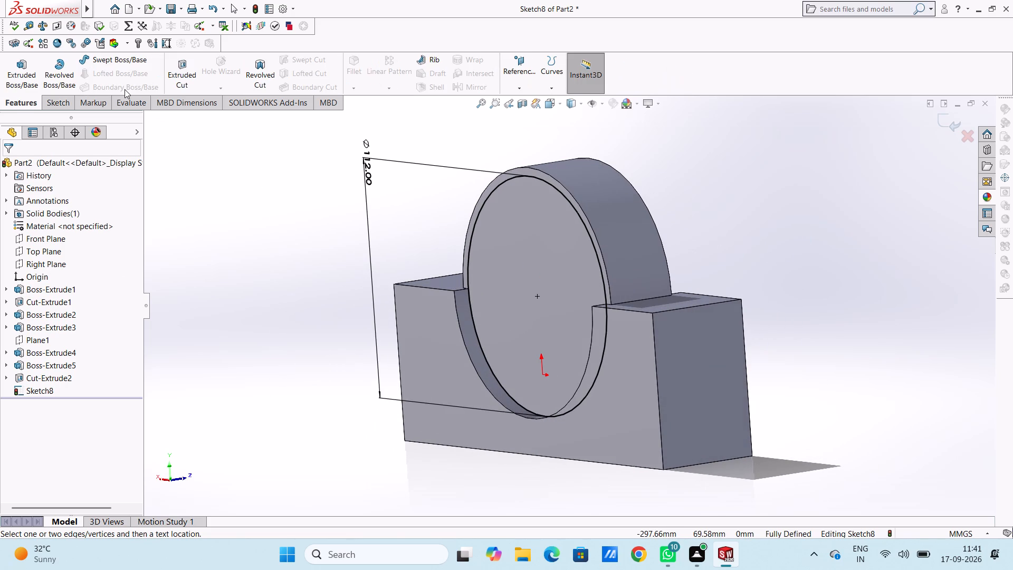
click(178, 75)
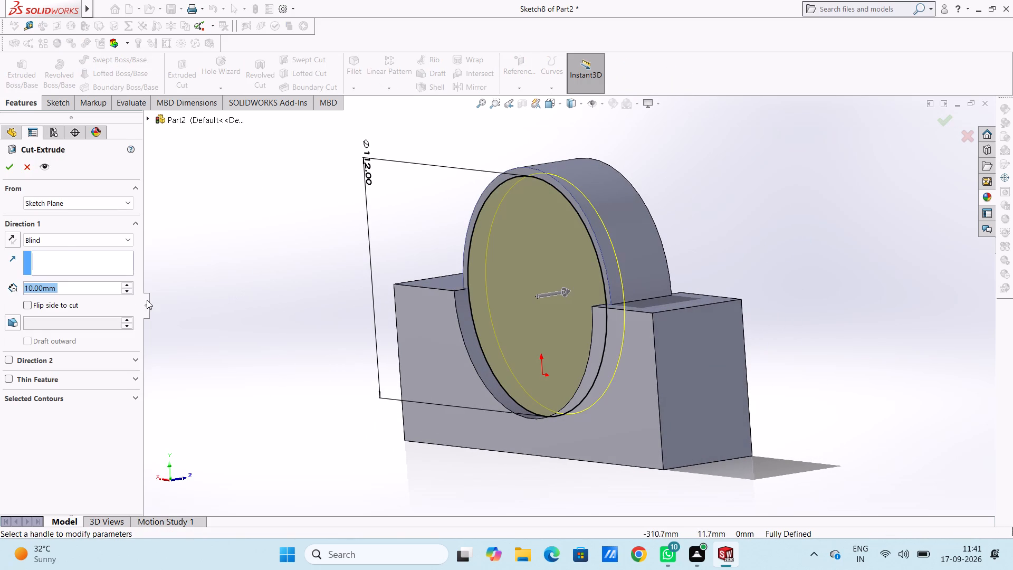
click(10, 165)
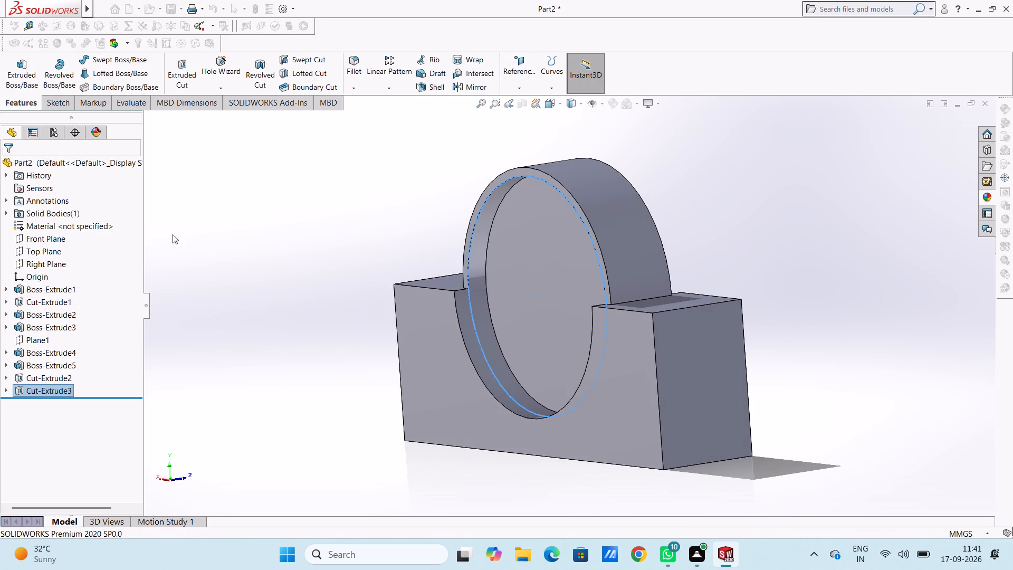
click(181, 232)
Examine the circular pockets on both disc faces and the block from several angles and from the right side.
middle_drag(227, 225, 460, 306)
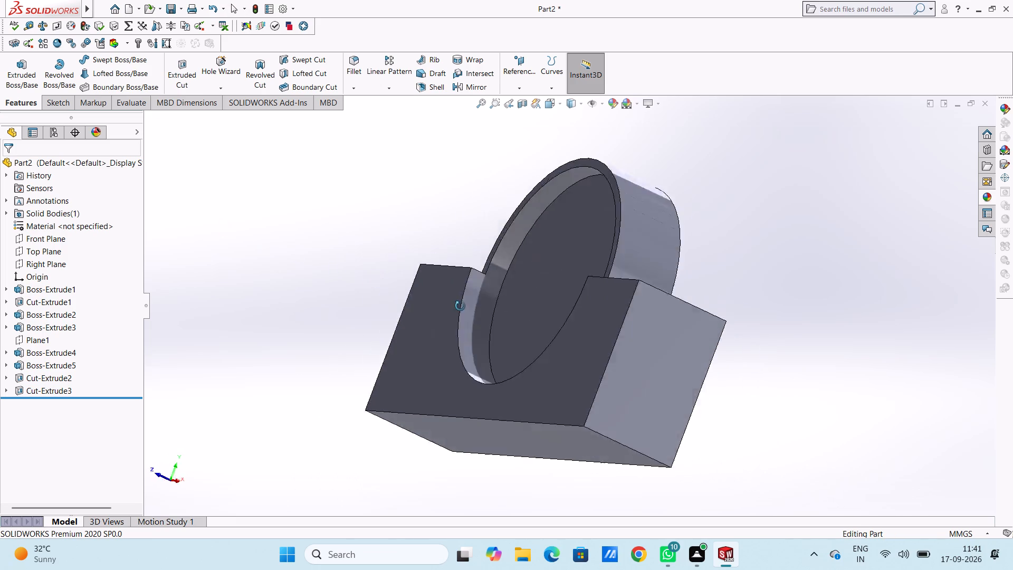
middle_drag(460, 306, 470, 364)
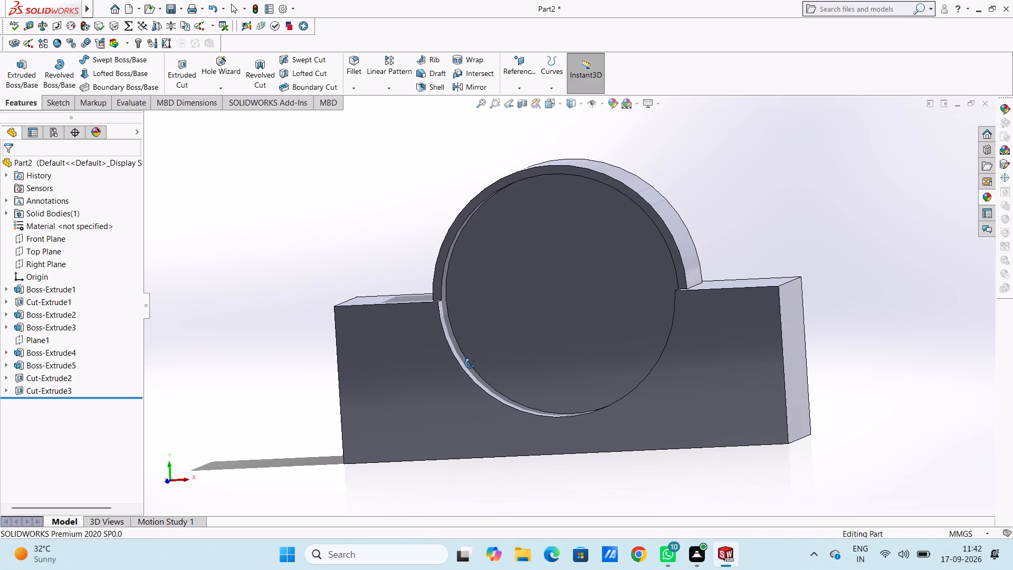
middle_drag(470, 364, 405, 362)
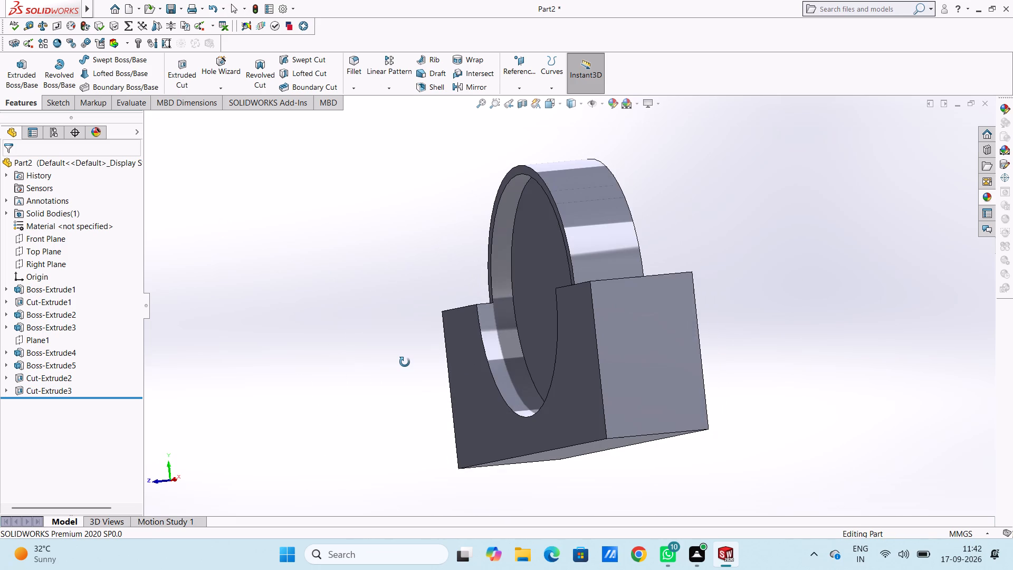
middle_drag(405, 362, 454, 370)
middle_drag(467, 373, 468, 373)
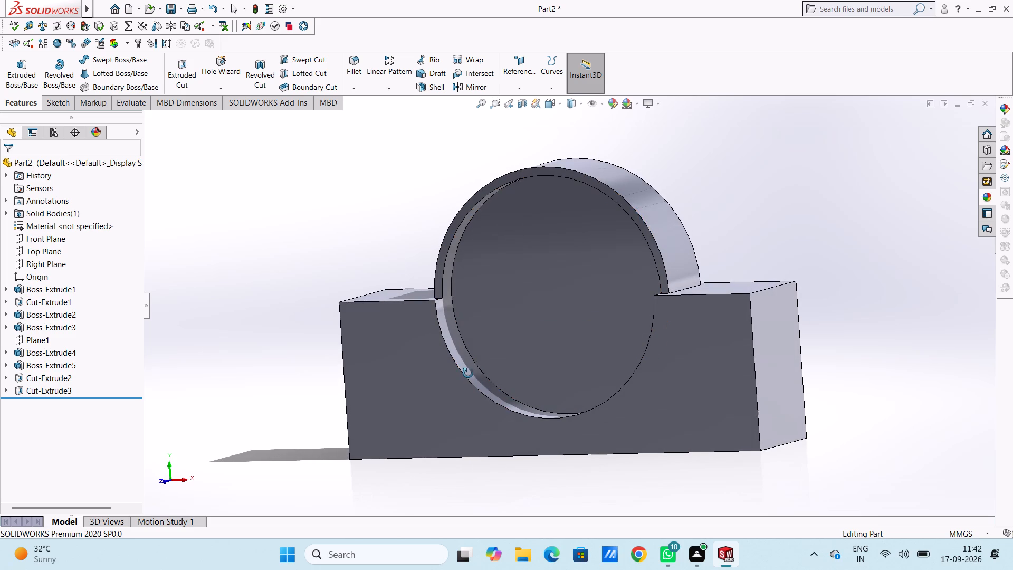
middle_drag(468, 373, 488, 372)
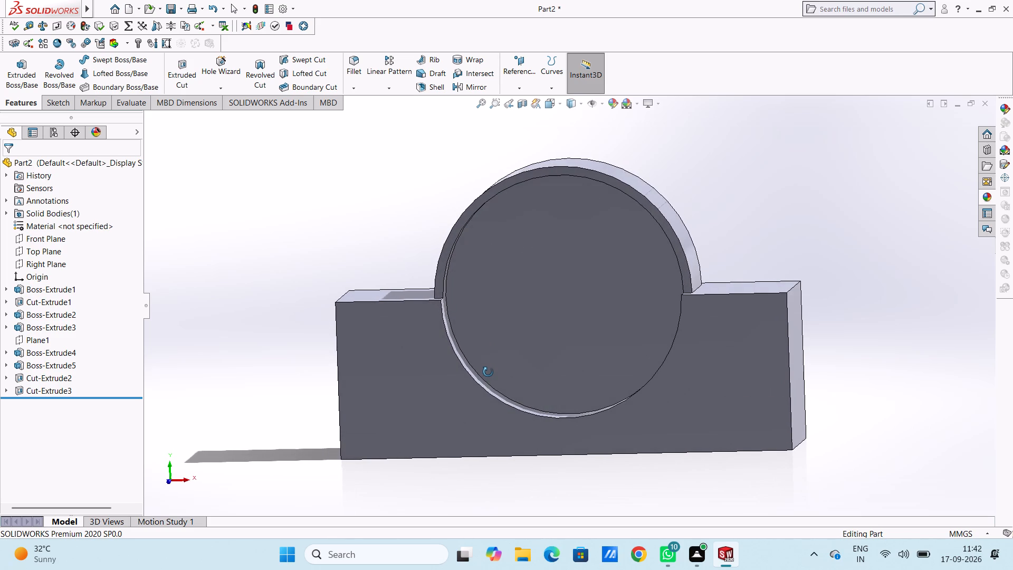
middle_drag(488, 372, 503, 384)
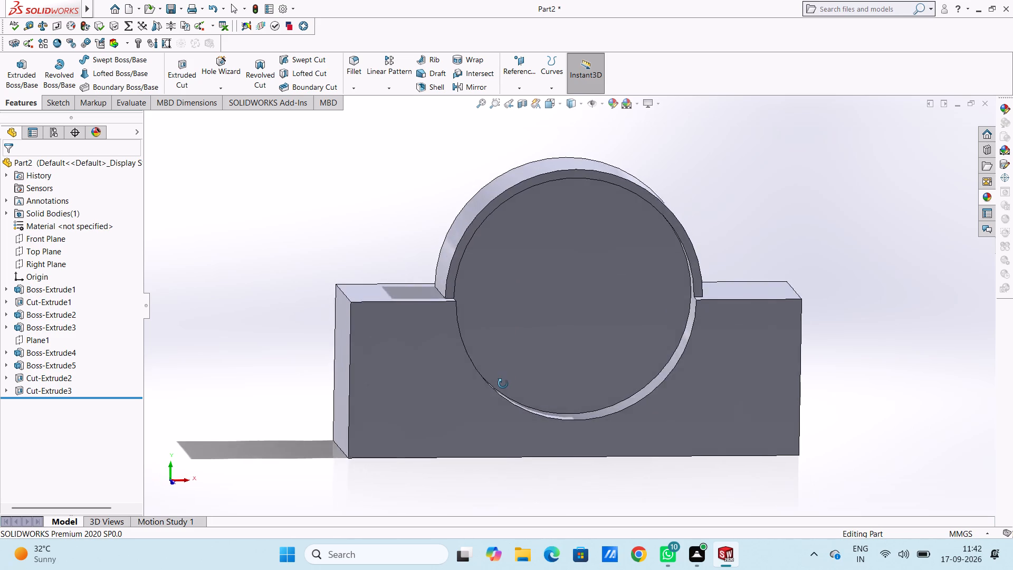
middle_drag(503, 384, 578, 398)
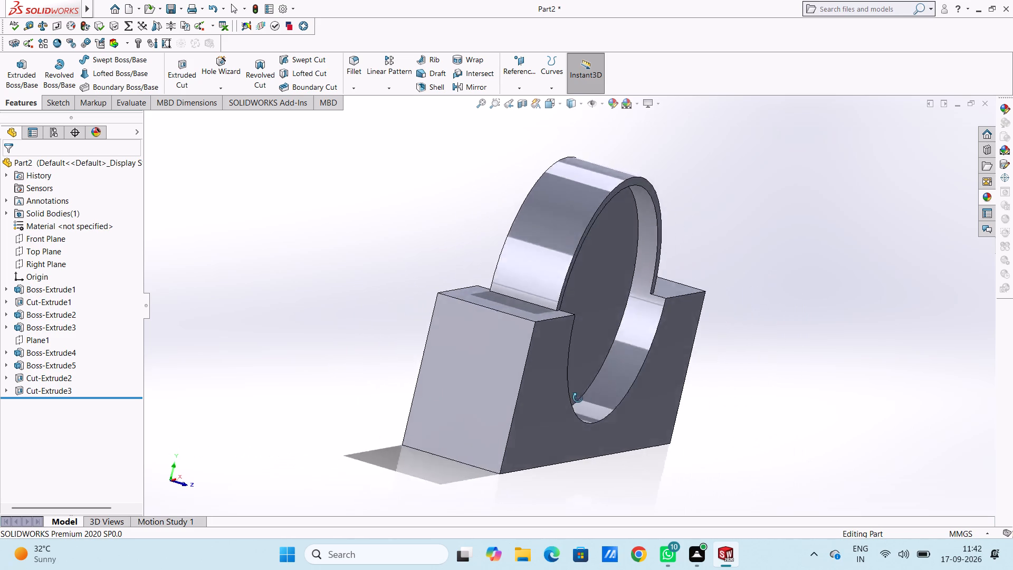
middle_drag(578, 398, 816, 387)
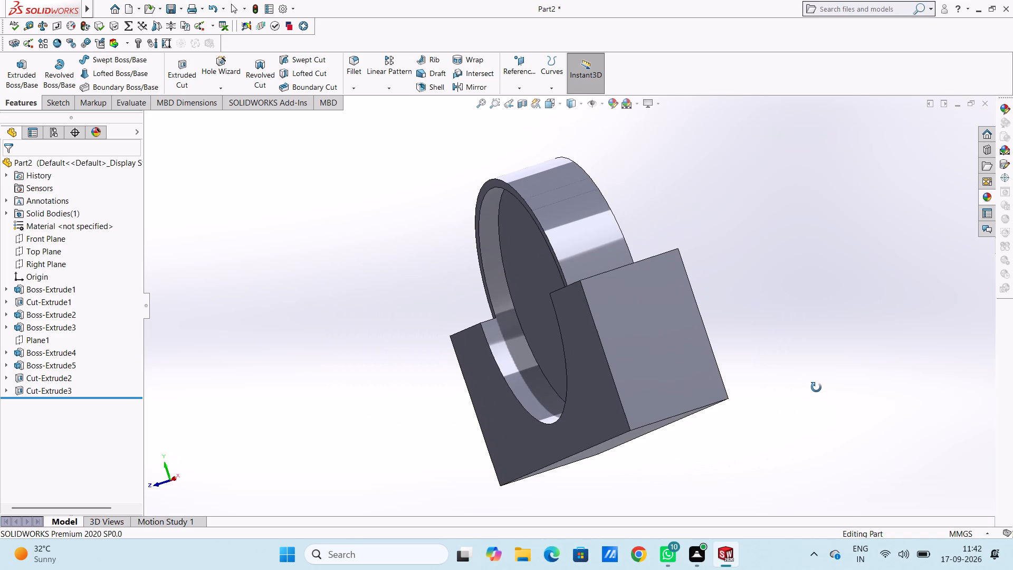
middle_drag(816, 387, 614, 357)
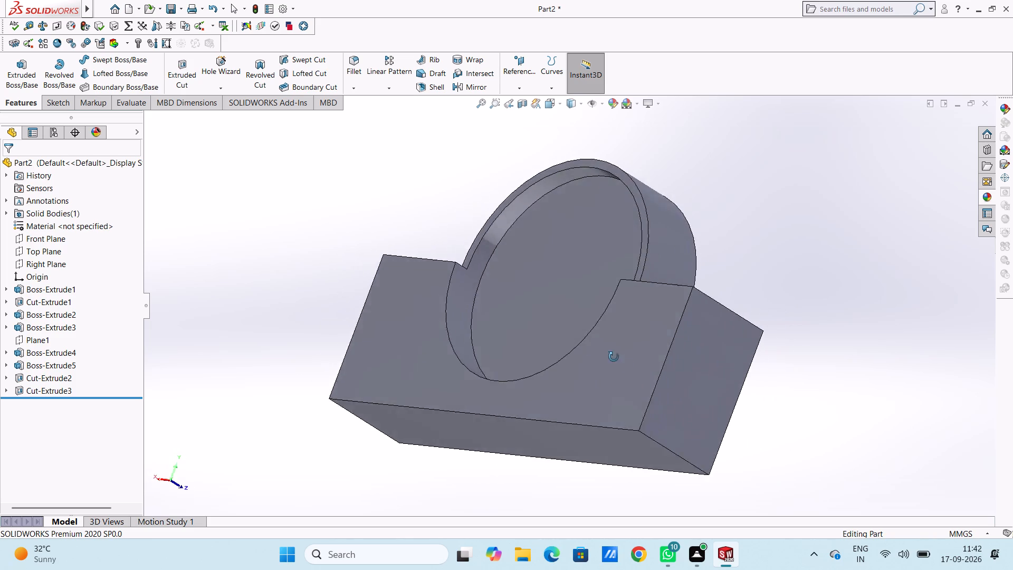
middle_drag(614, 357, 502, 309)
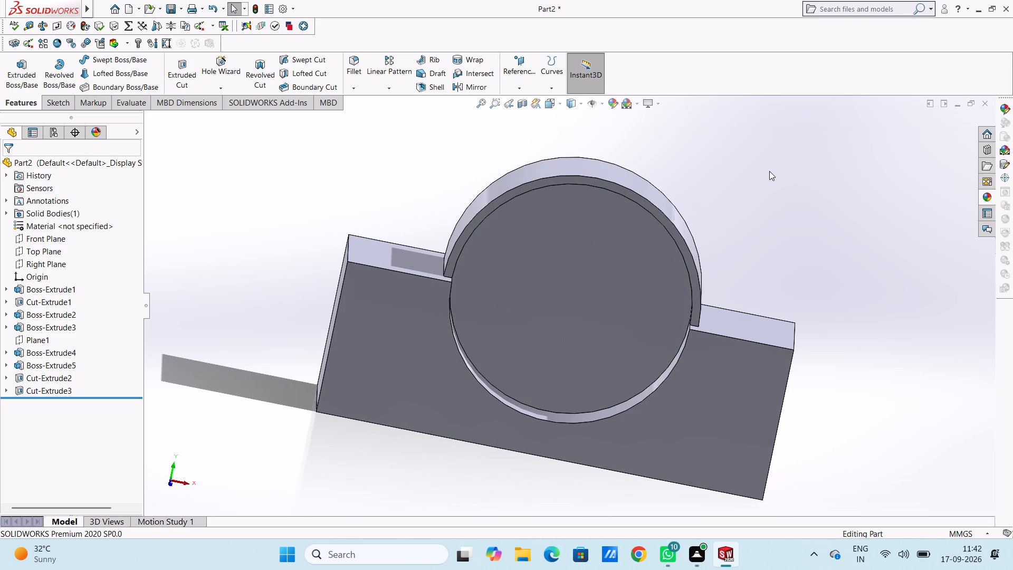
key(ctrl+4)
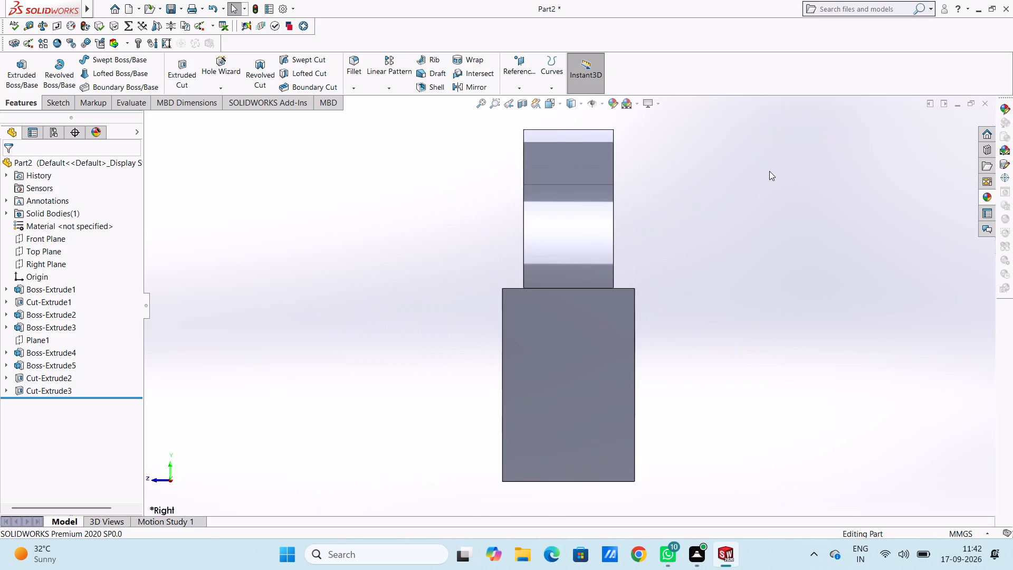
Sketch a circle of 22.5 mm radius on the back pocket's floor, centred about 1.6 mm beside the disc's centre.
key(ctrl+2)
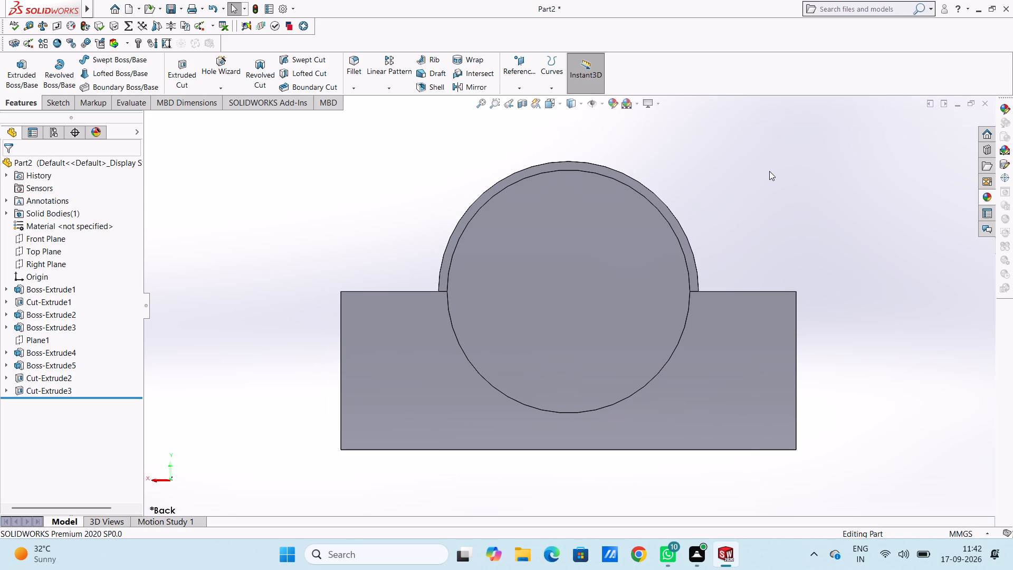
click(582, 267)
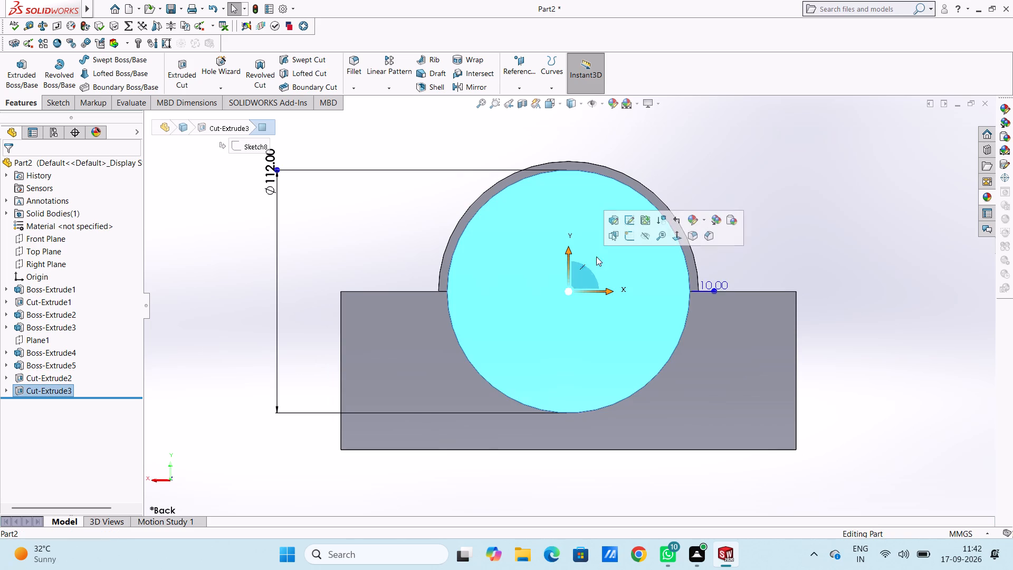
click(628, 235)
click(425, 201)
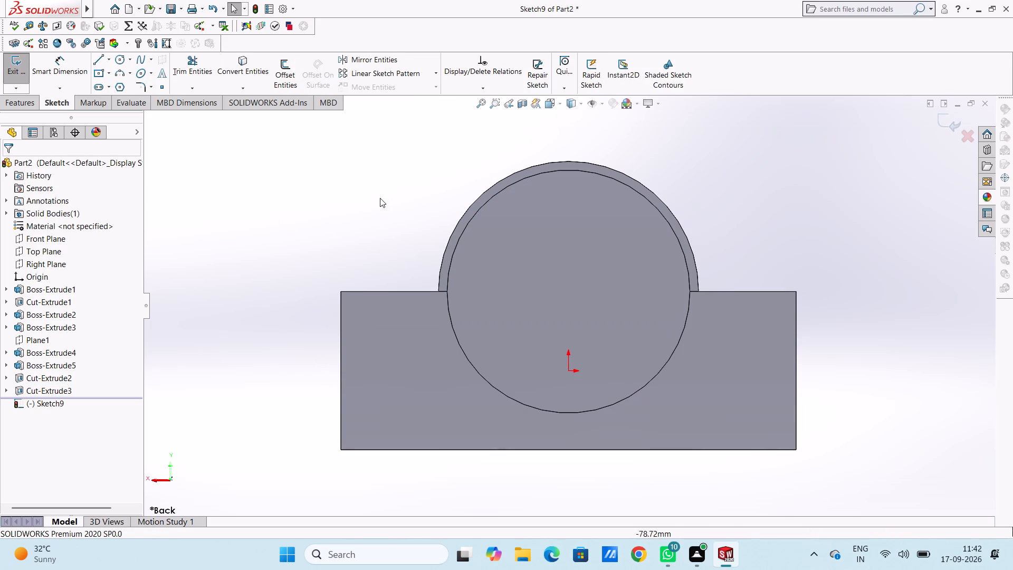
click(118, 61)
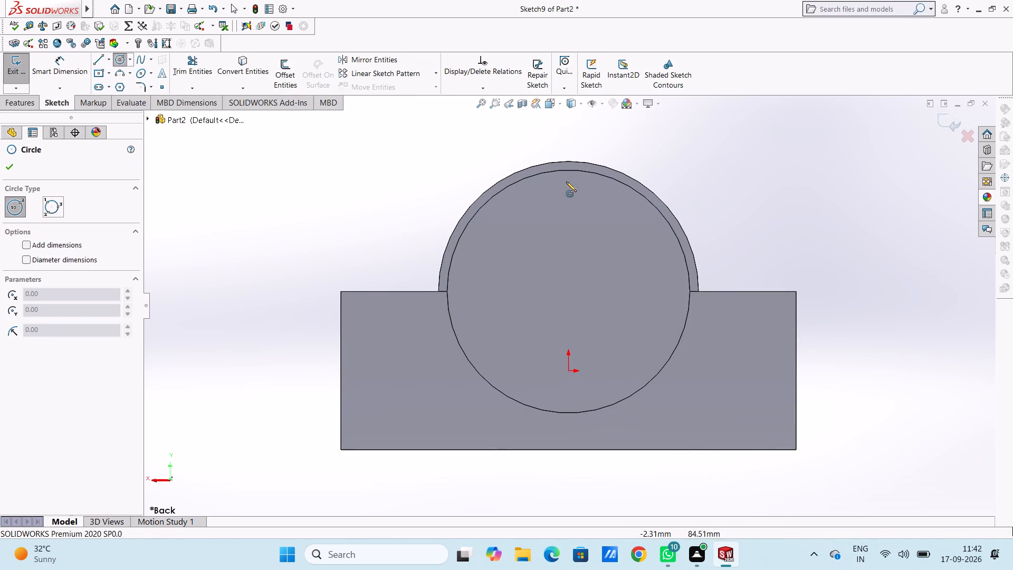
click(565, 290)
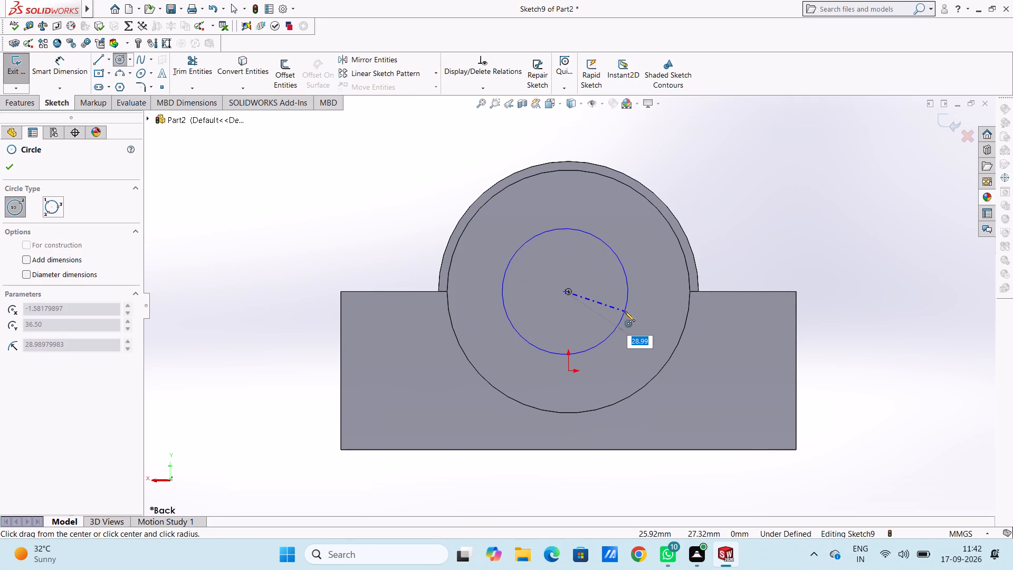
text(22.5)
key(Return)
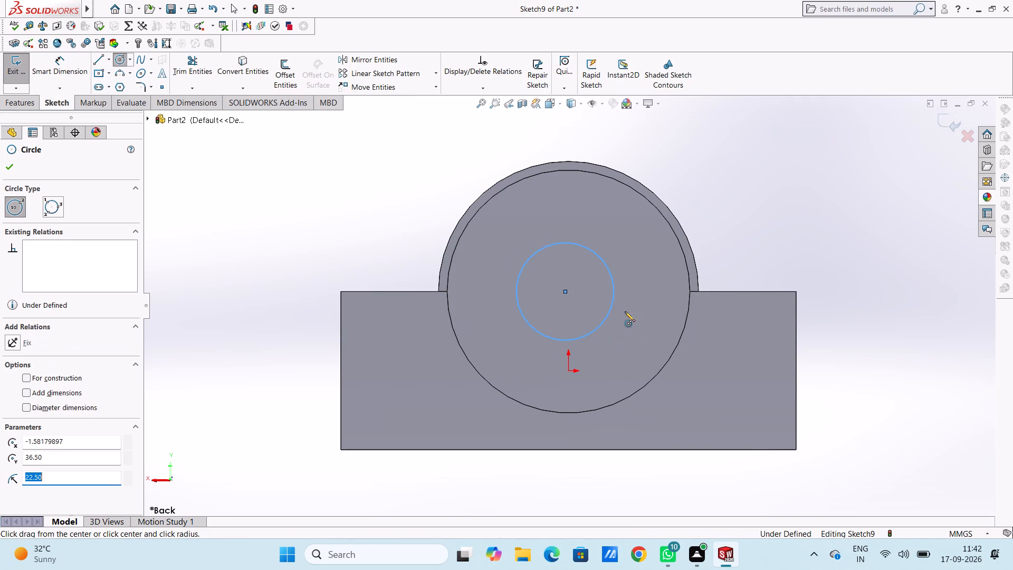
Dimension the new circle on the back pocket's floor with a diameter of 55 mm.
click(70, 65)
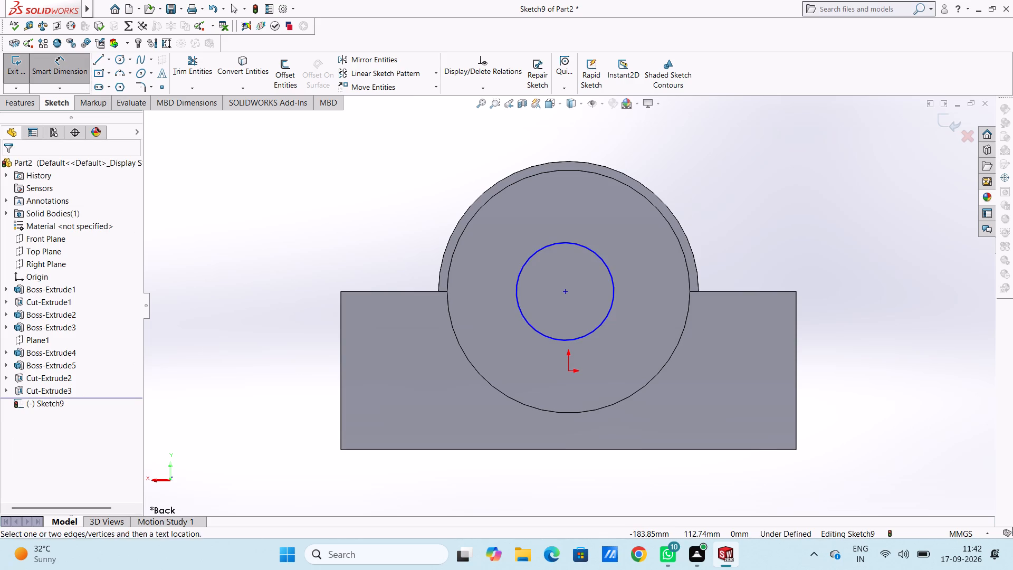
click(524, 269)
click(268, 180)
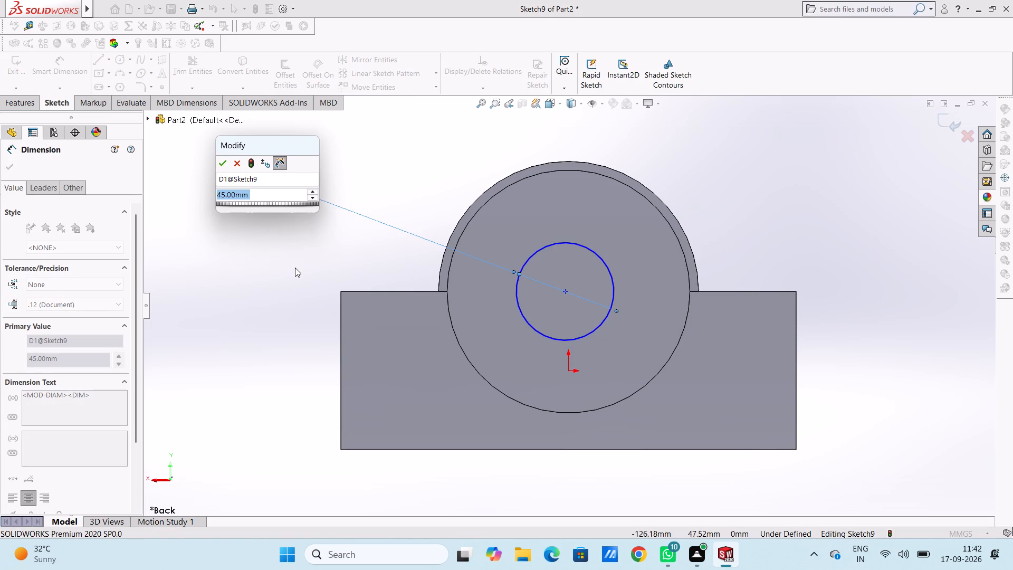
text(55)
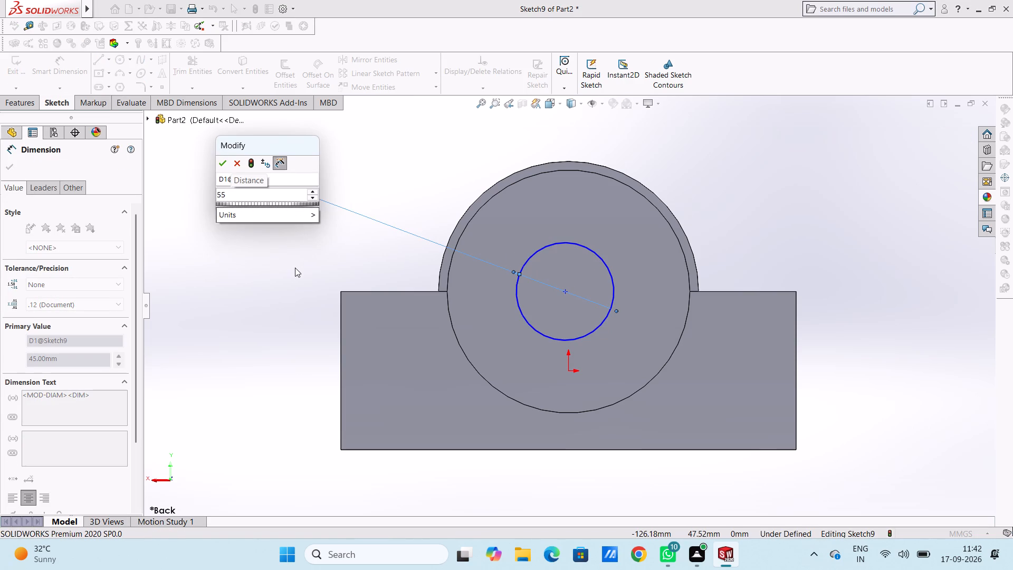
key(Return)
click(297, 234)
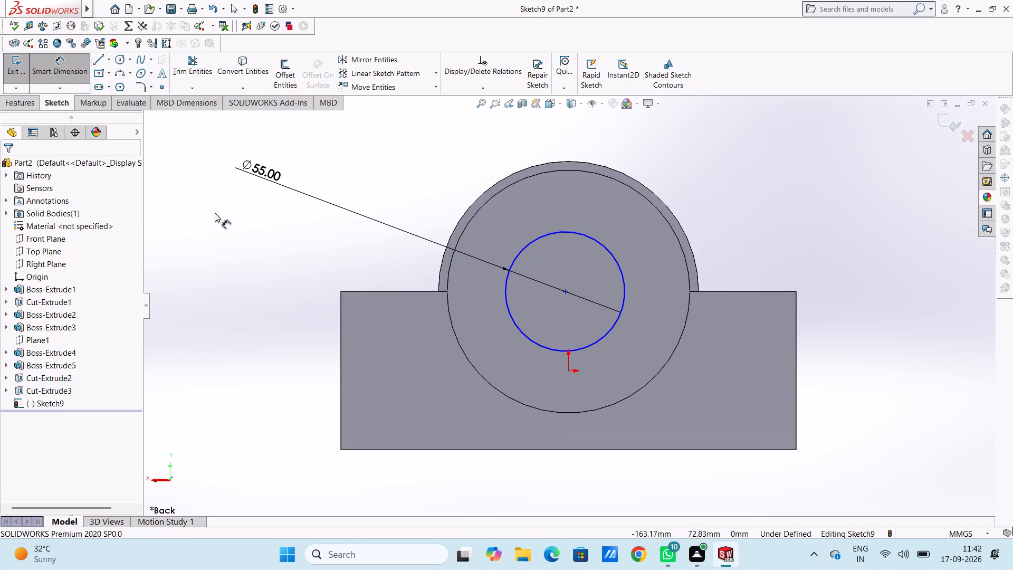
Dimension the circle centre's distances from the block's bottom edge and nearer side edge, keeping its drawn position.
click(565, 292)
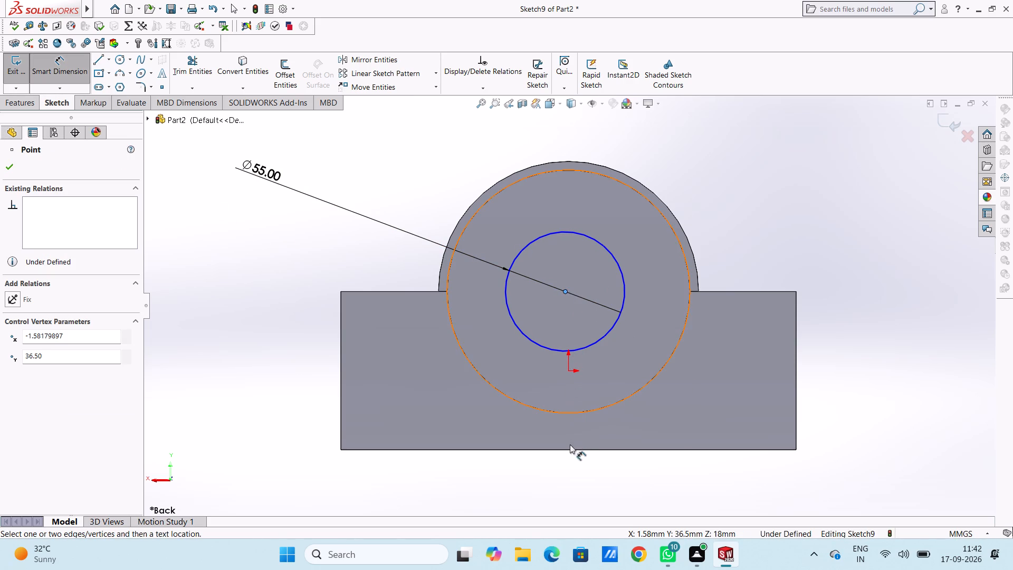
click(571, 450)
click(203, 383)
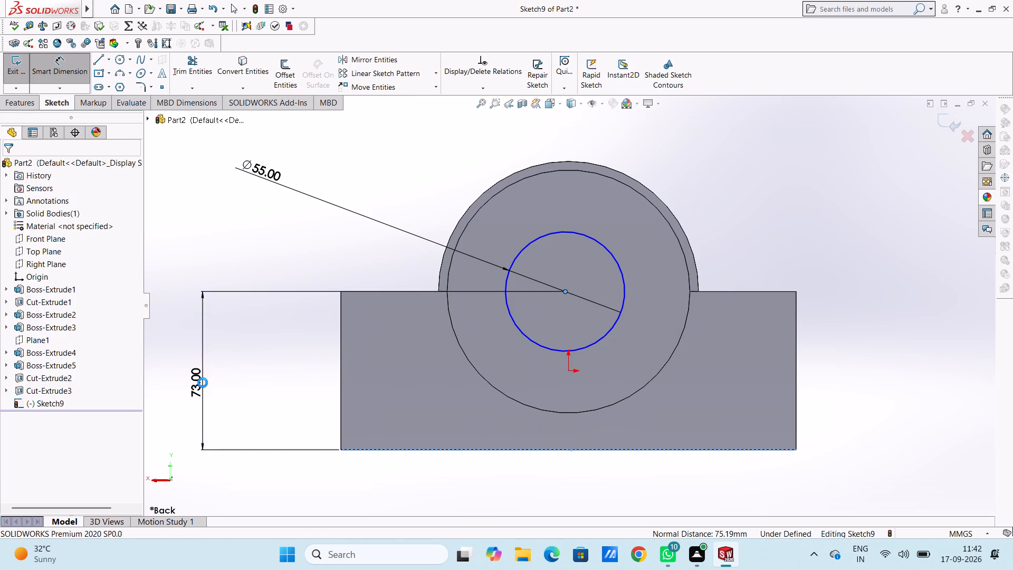
click(163, 366)
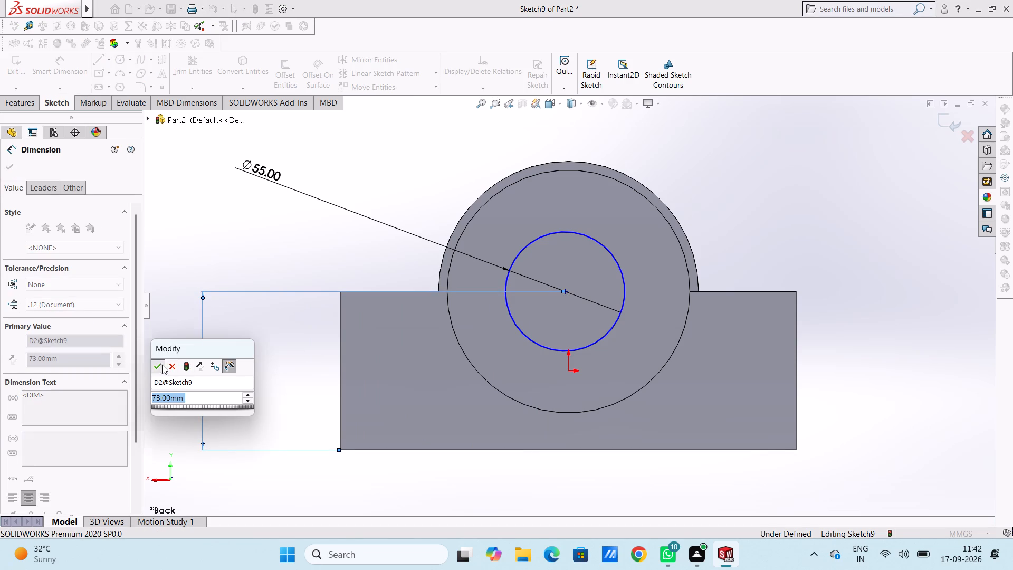
click(223, 260)
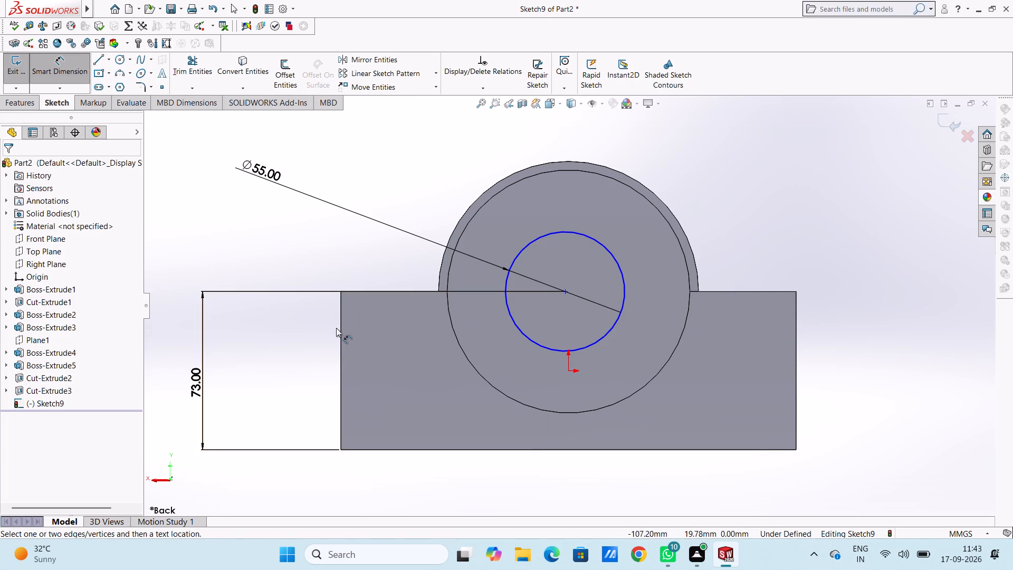
click(340, 331)
click(566, 292)
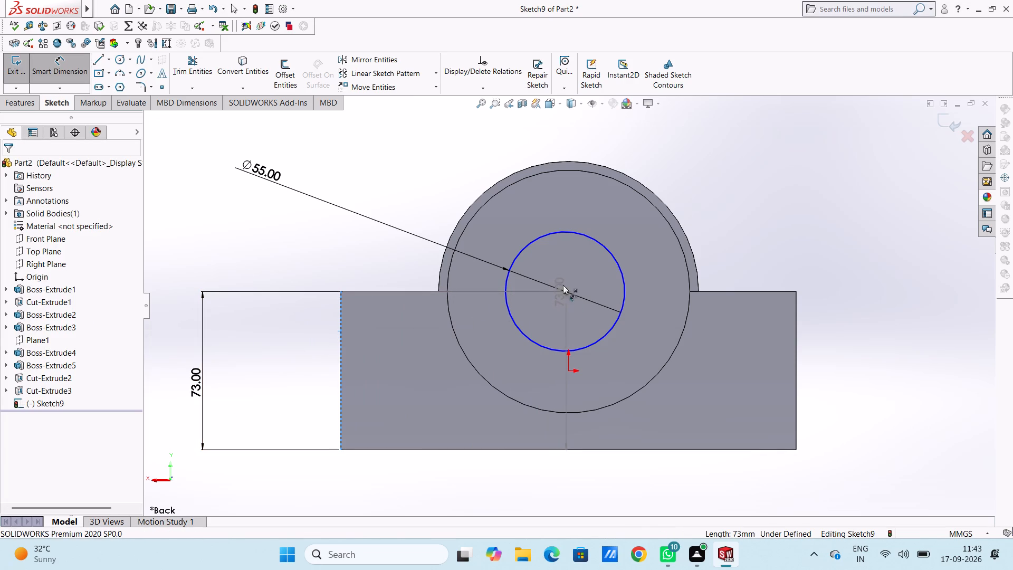
click(509, 132)
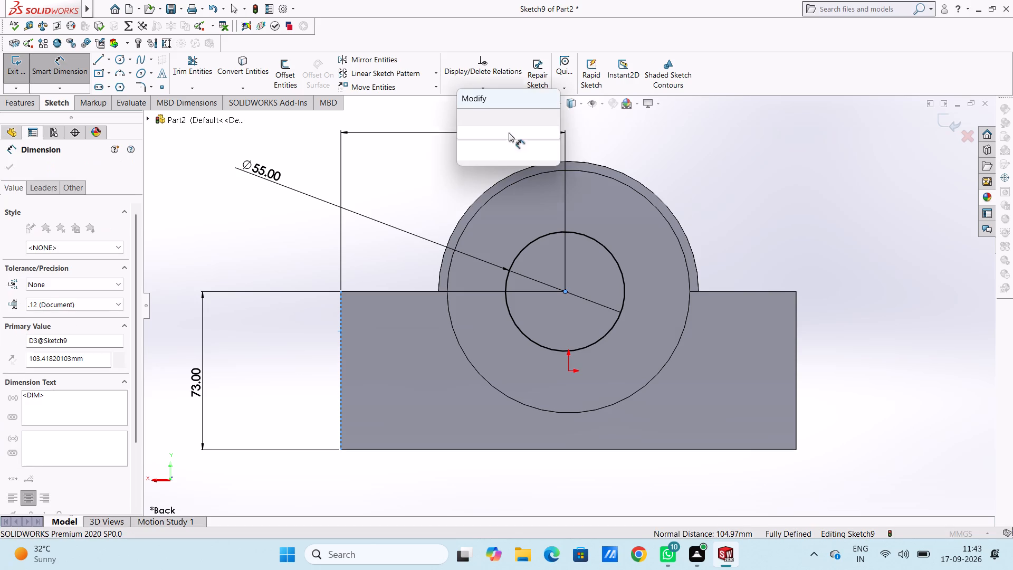
click(462, 118)
click(431, 173)
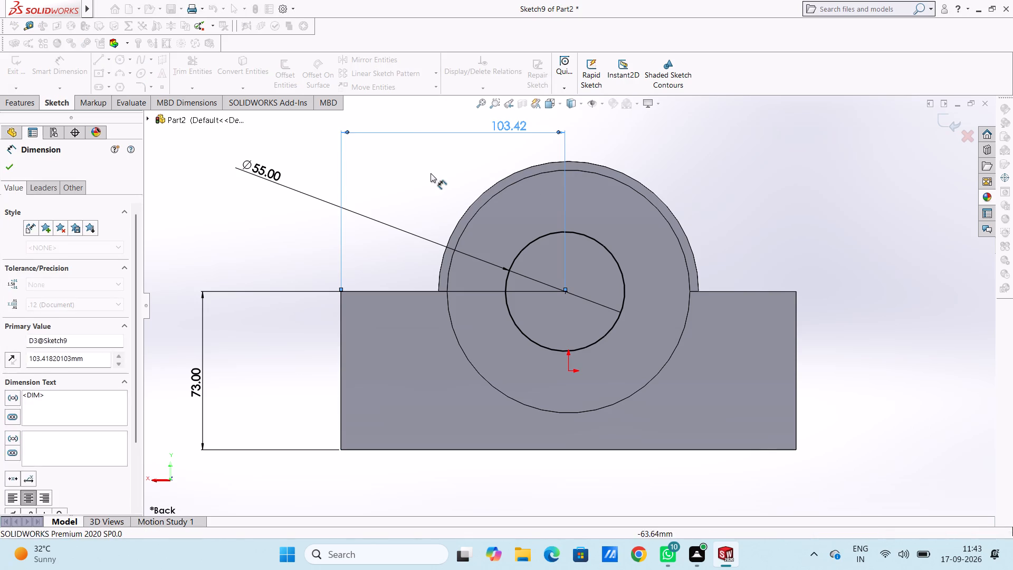
Cut-extrude the 55 mm circle through the disc to a blind depth of 50 mm.
middle_drag(863, 213, 790, 236)
scroll(790, 236, up, 1)
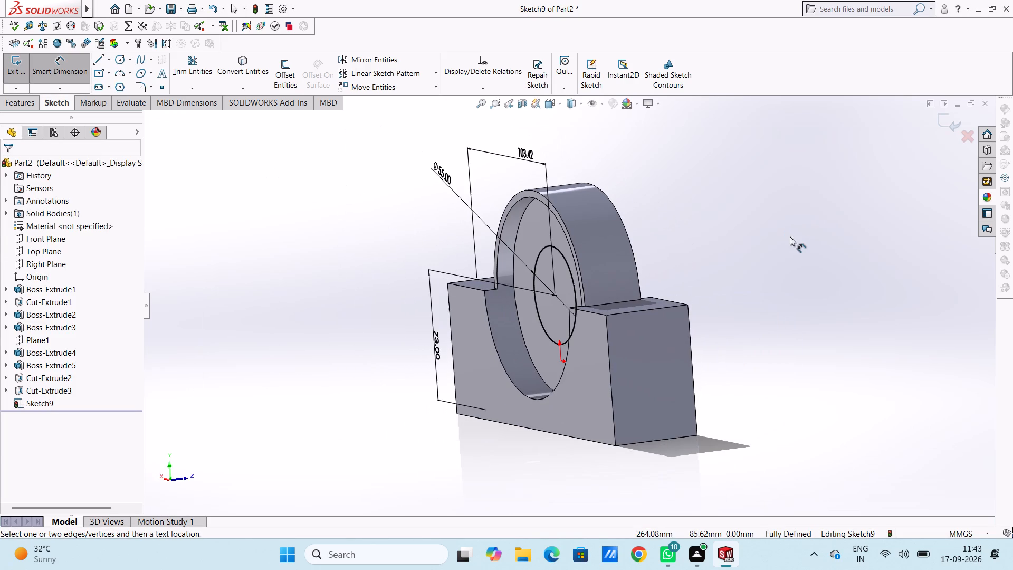
click(24, 102)
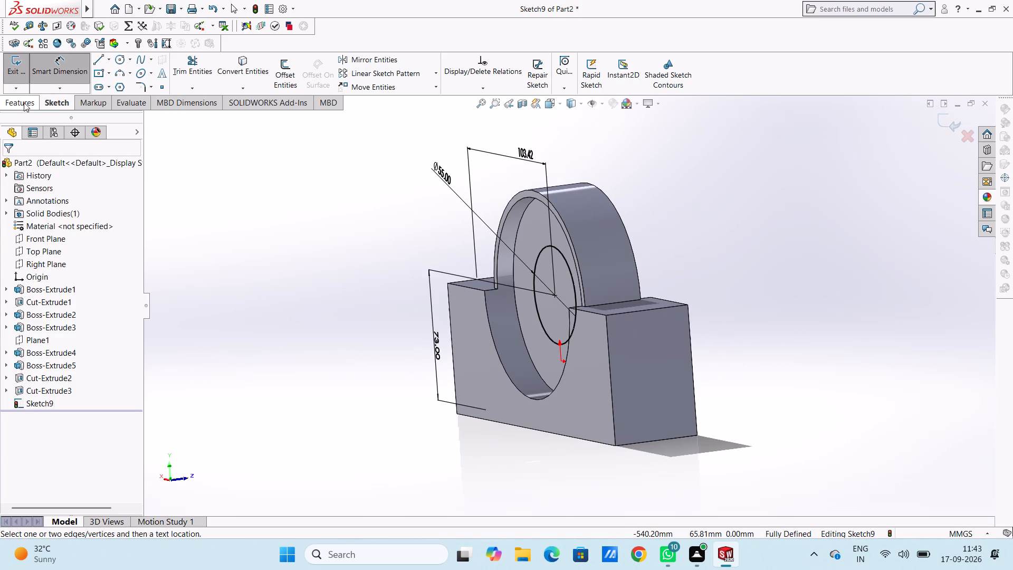
click(184, 71)
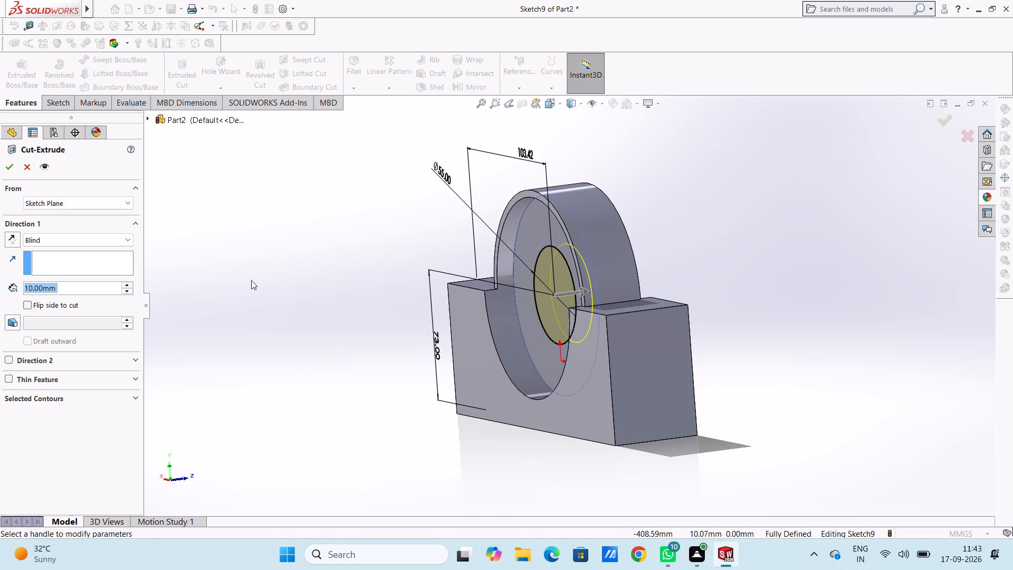
text(50)
key(Return)
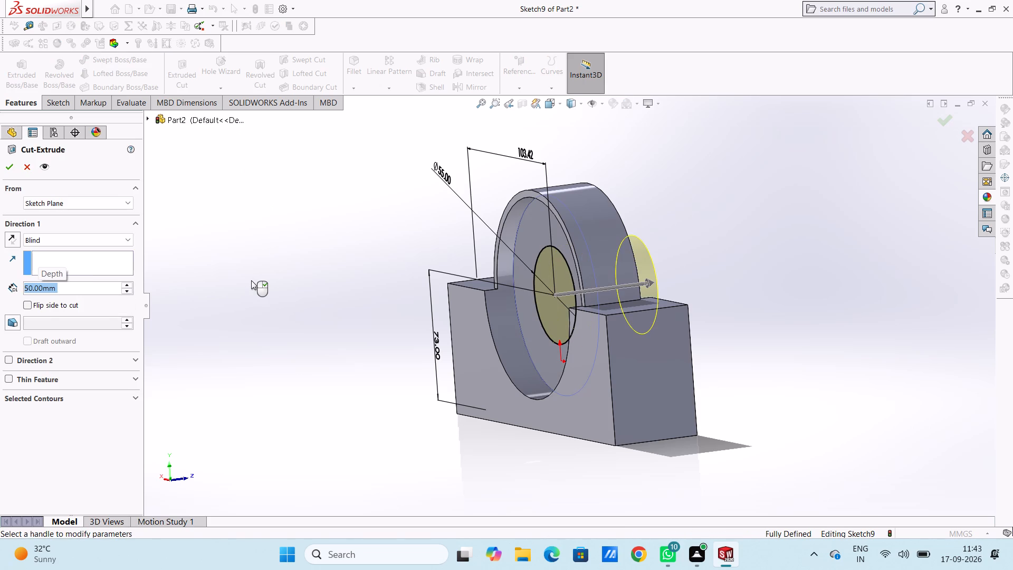
click(11, 170)
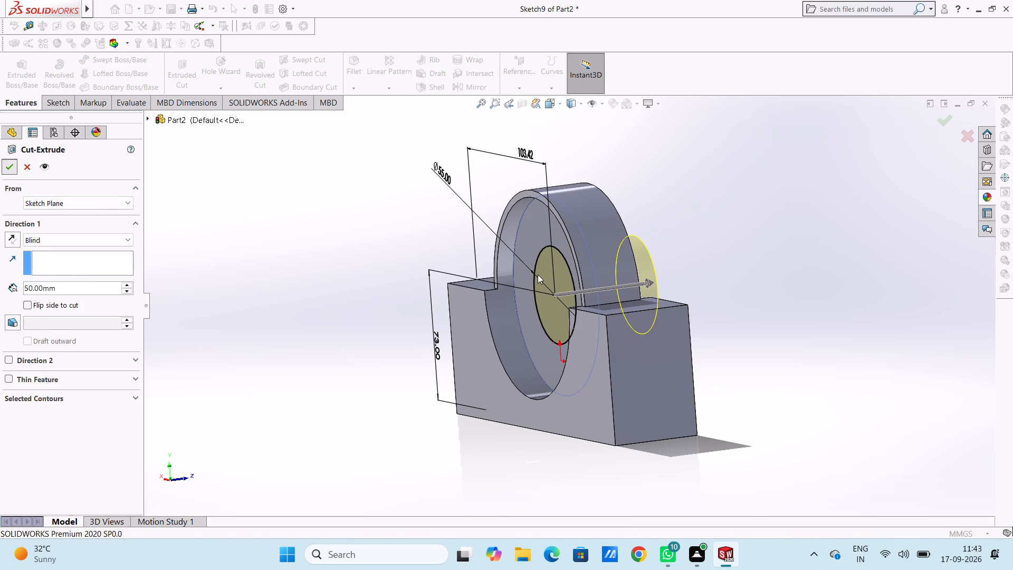
click(399, 235)
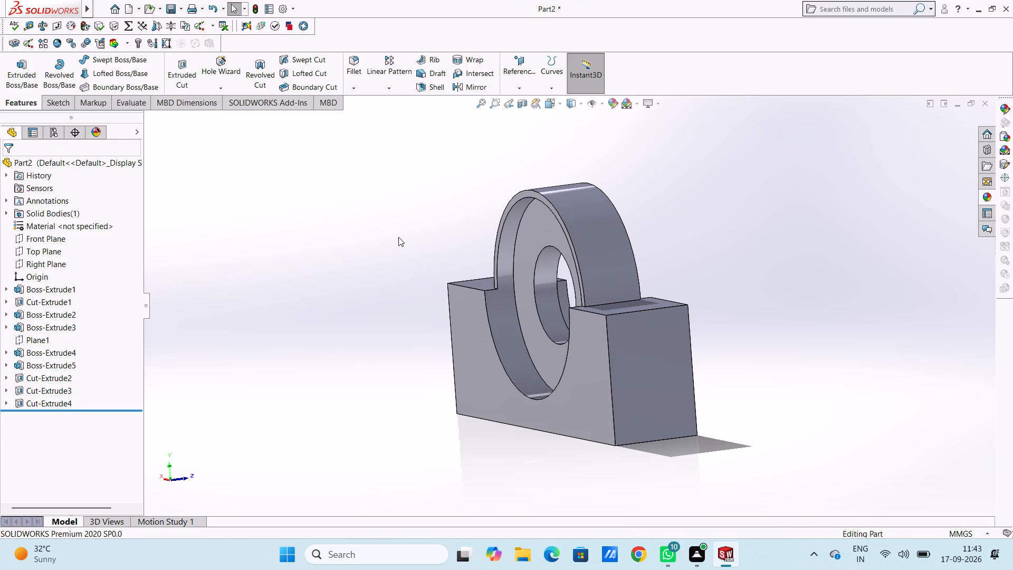
Examine the central hole, the disc and the block from the right, the back and several rotated angles.
key(ctrl+4)
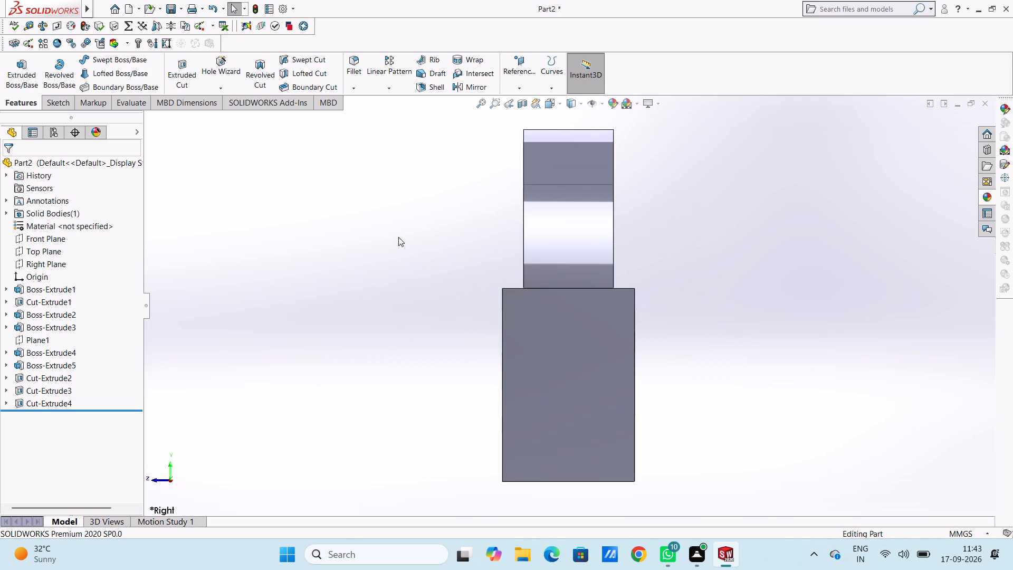
key(2)
key(ctrl+2)
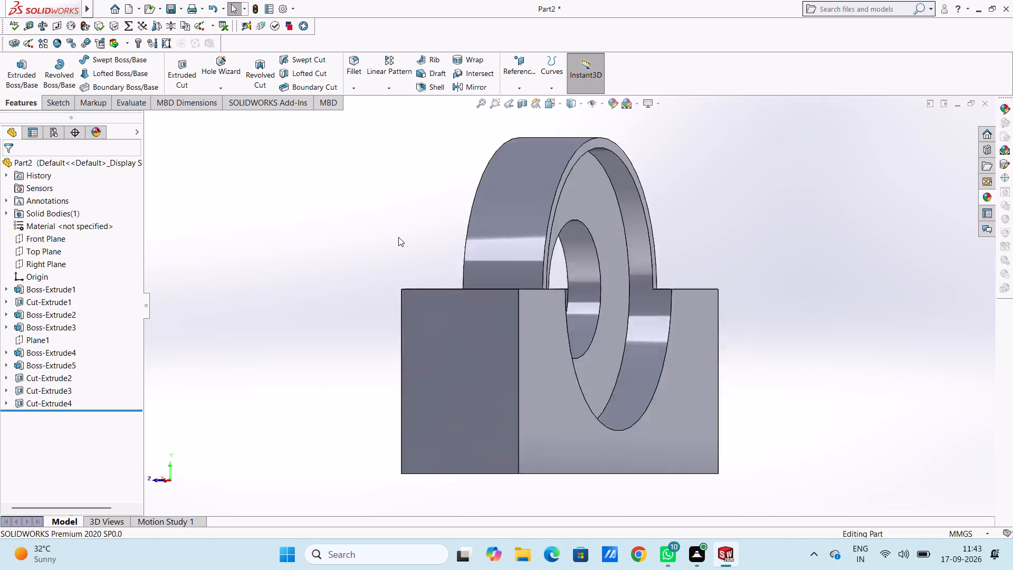
scroll(716, 234, down, 1)
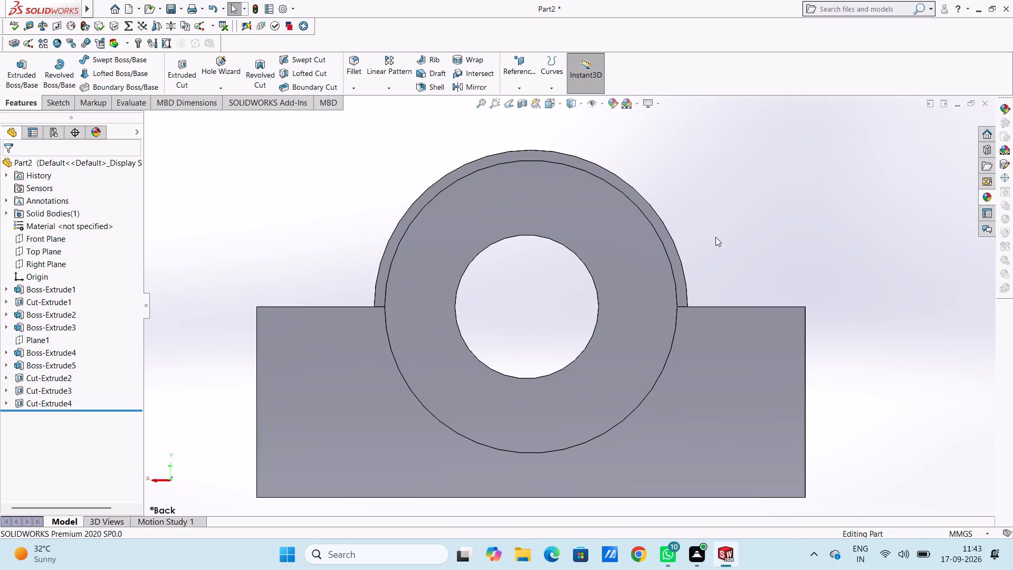
scroll(737, 214, up, 1)
middle_drag(737, 214, 753, 245)
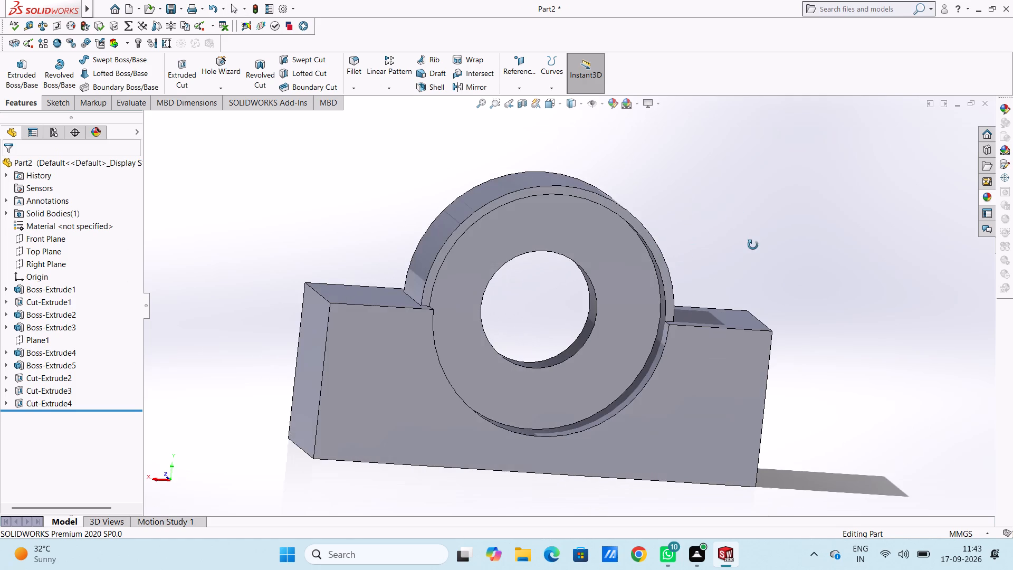
middle_drag(753, 245, 675, 237)
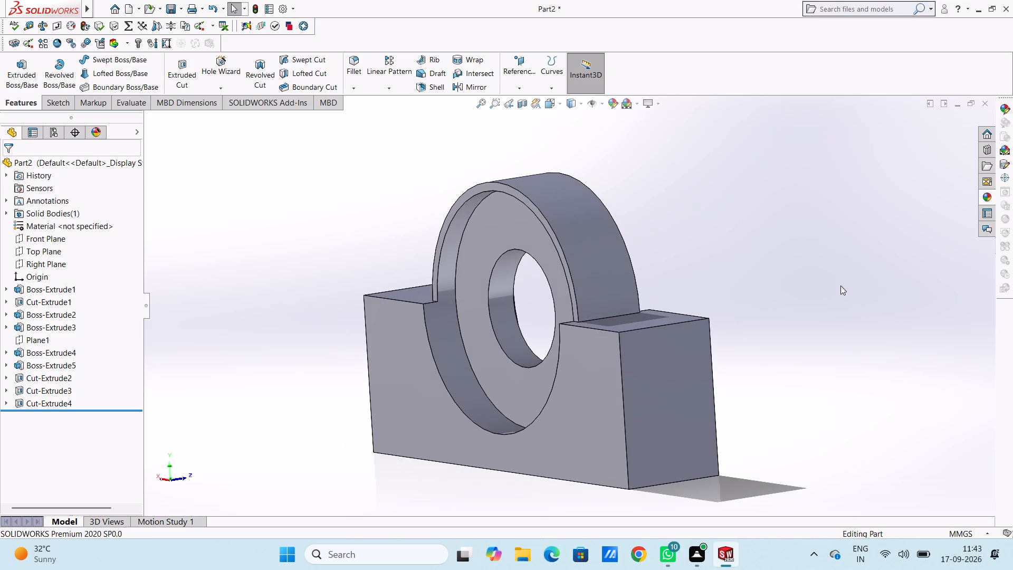
middle_drag(863, 316, 726, 300)
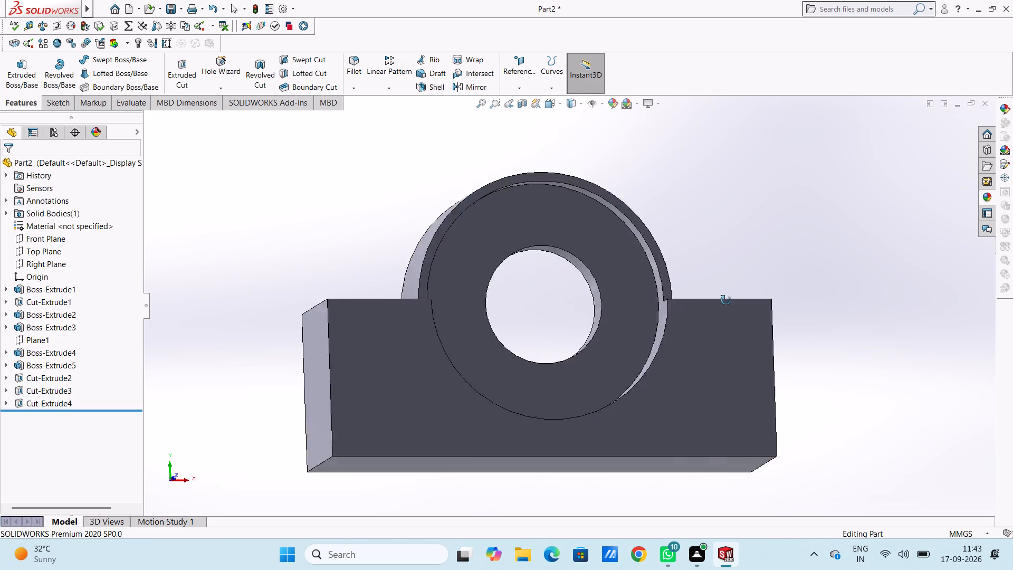
middle_drag(726, 300, 887, 347)
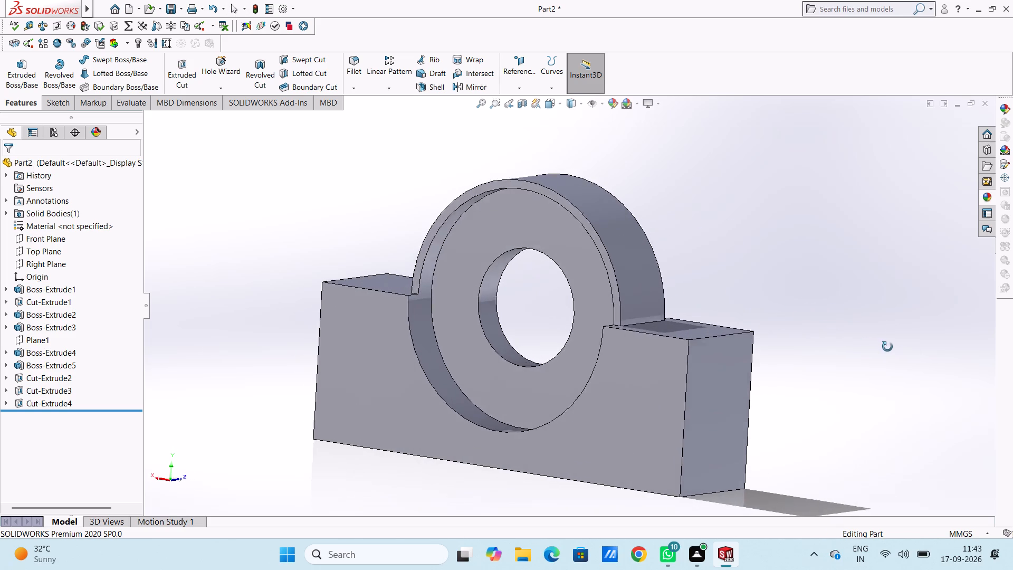
middle_drag(887, 347, 630, 253)
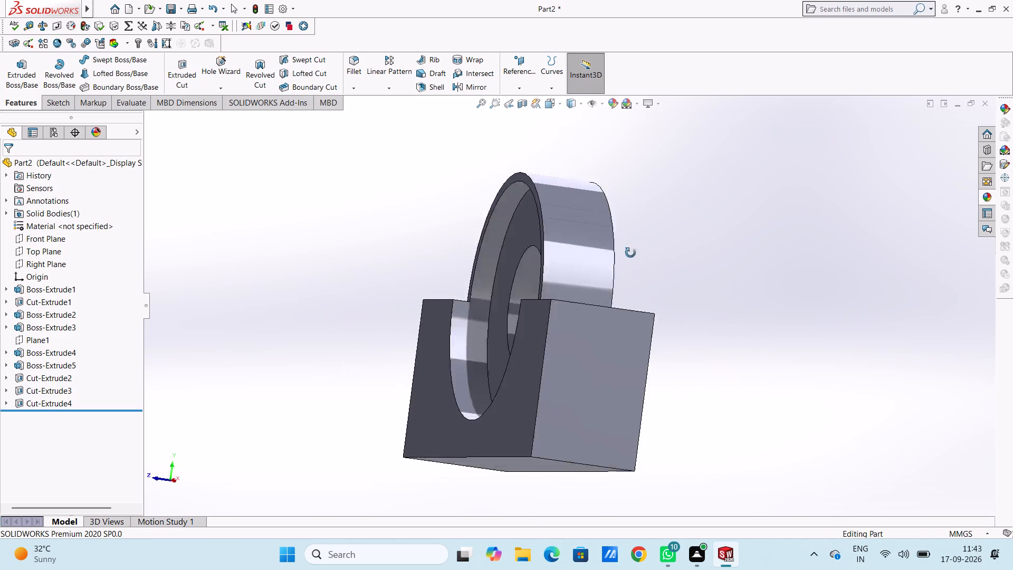
middle_drag(630, 253, 924, 268)
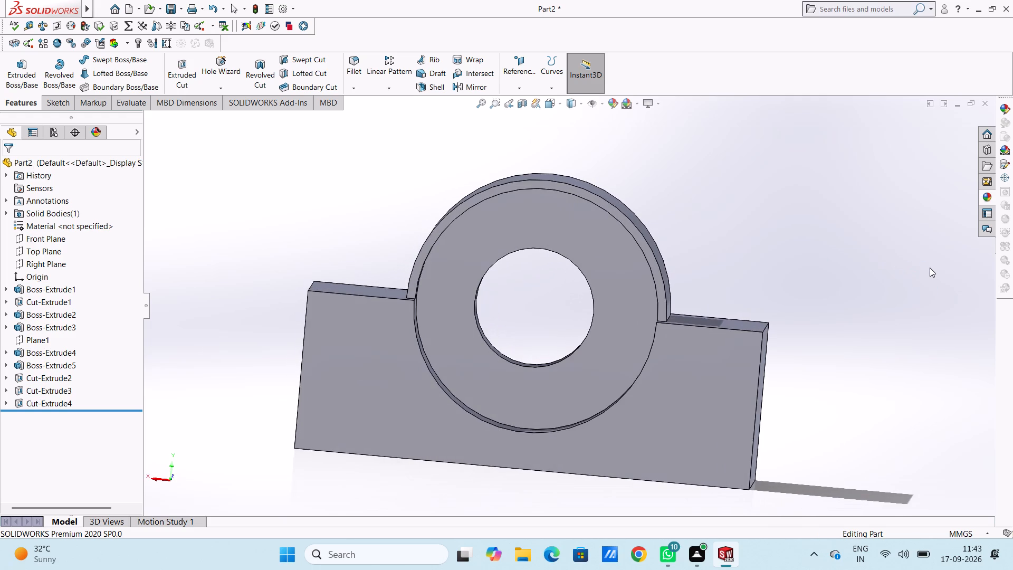
Start a sketch on the floor of the disc's back pocket, viewed from the back.
key(ctrl+2)
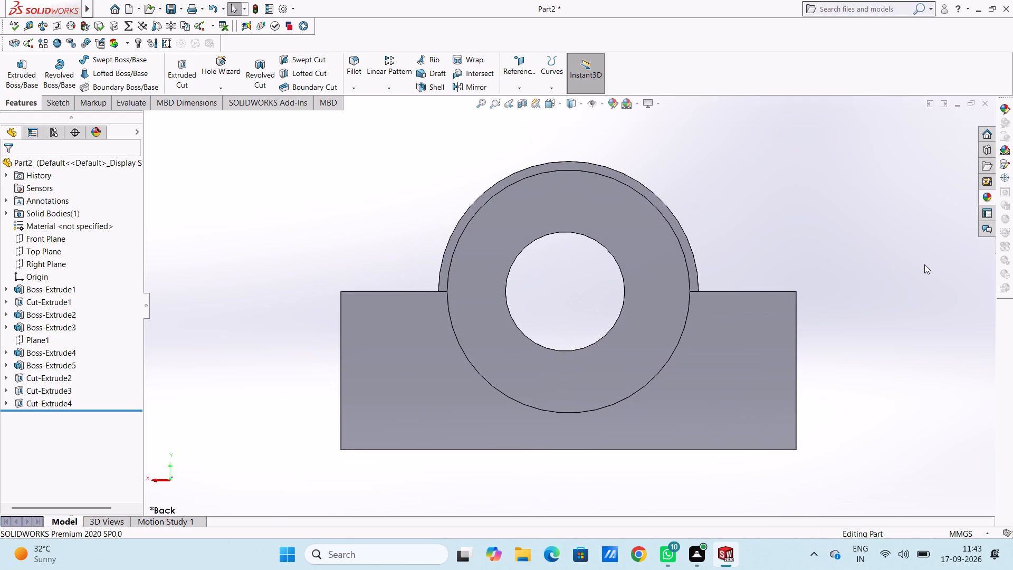
scroll(634, 233, down, 3)
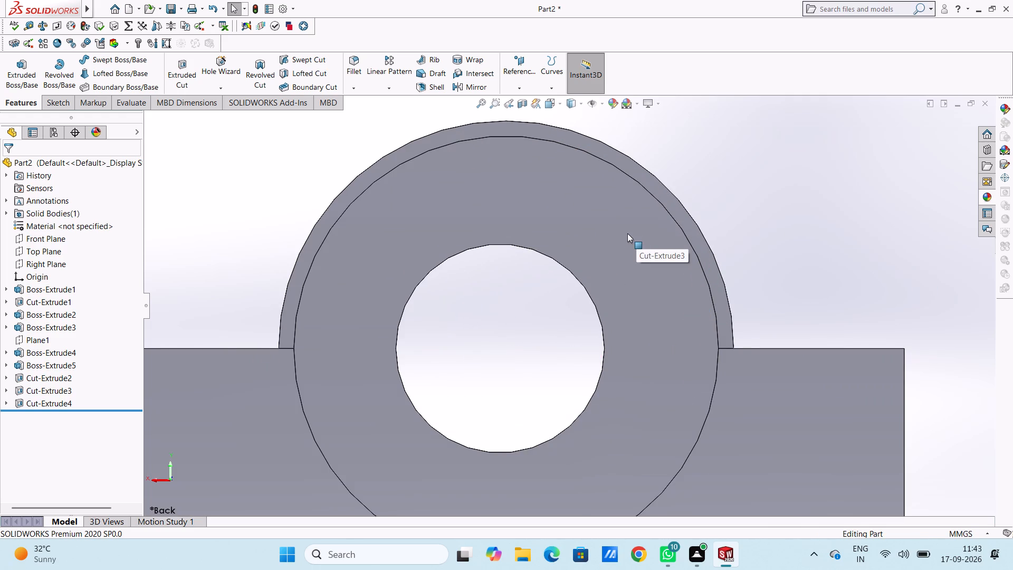
click(610, 233)
click(659, 200)
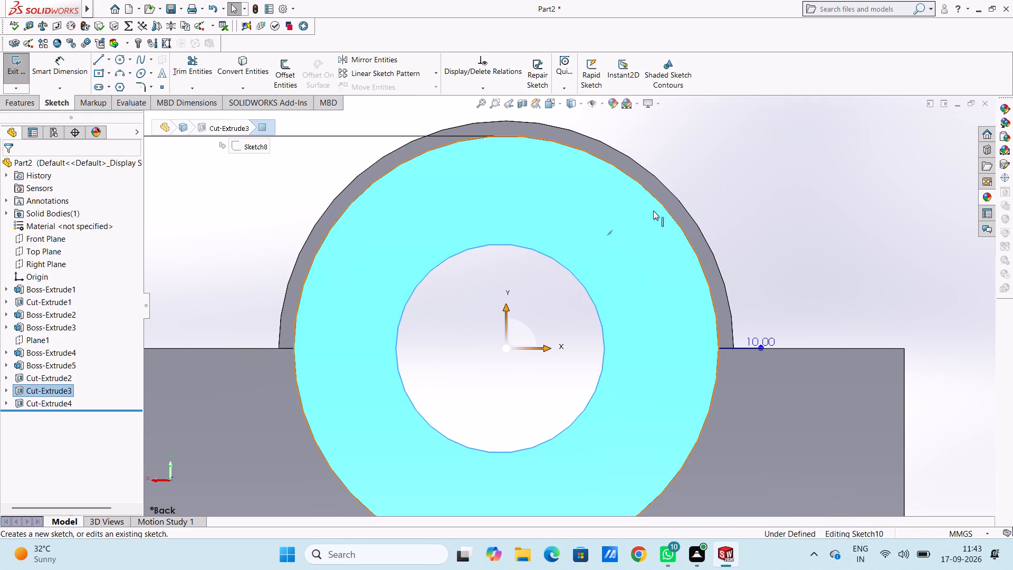
scroll(605, 254, up, 3)
click(557, 321)
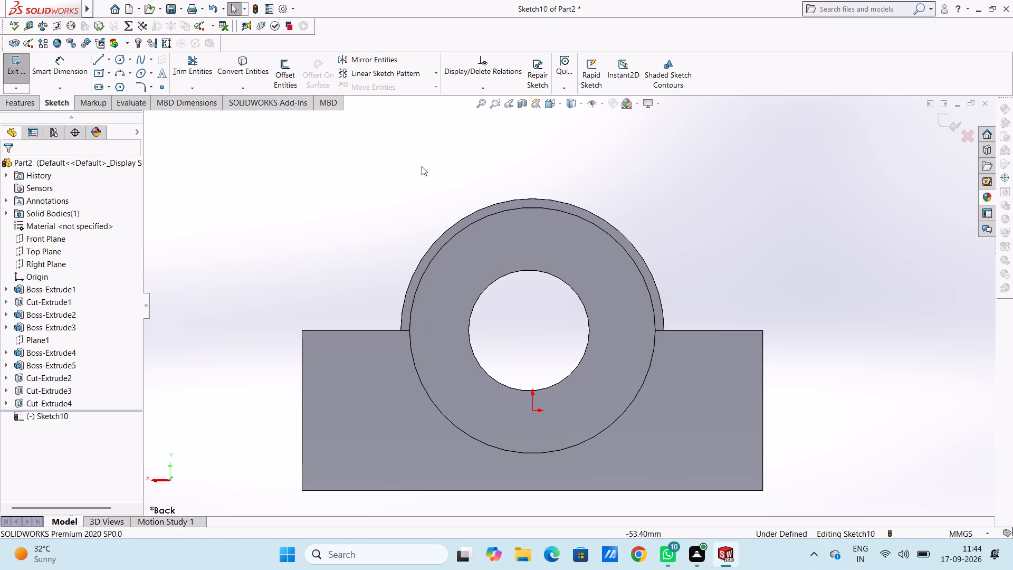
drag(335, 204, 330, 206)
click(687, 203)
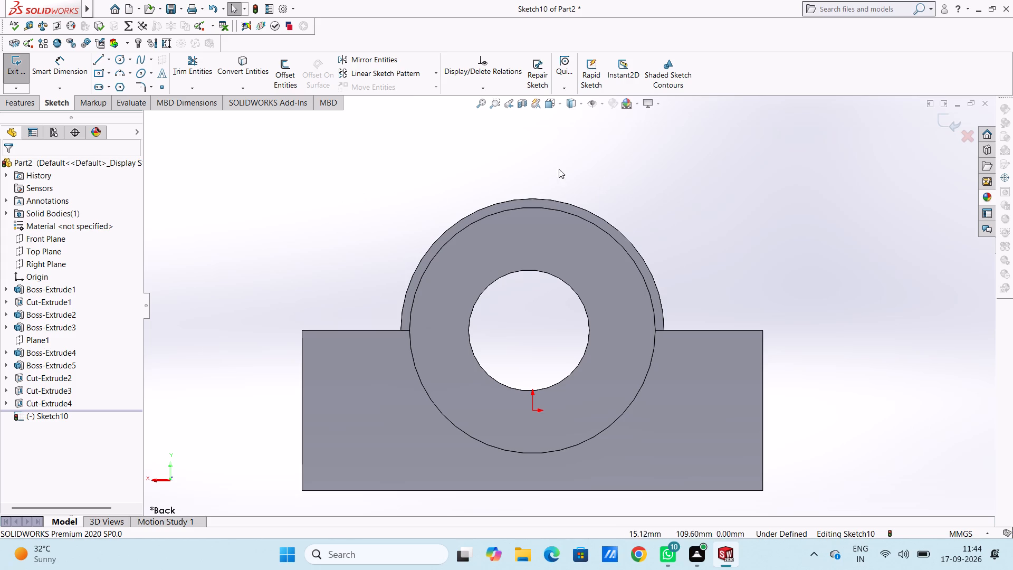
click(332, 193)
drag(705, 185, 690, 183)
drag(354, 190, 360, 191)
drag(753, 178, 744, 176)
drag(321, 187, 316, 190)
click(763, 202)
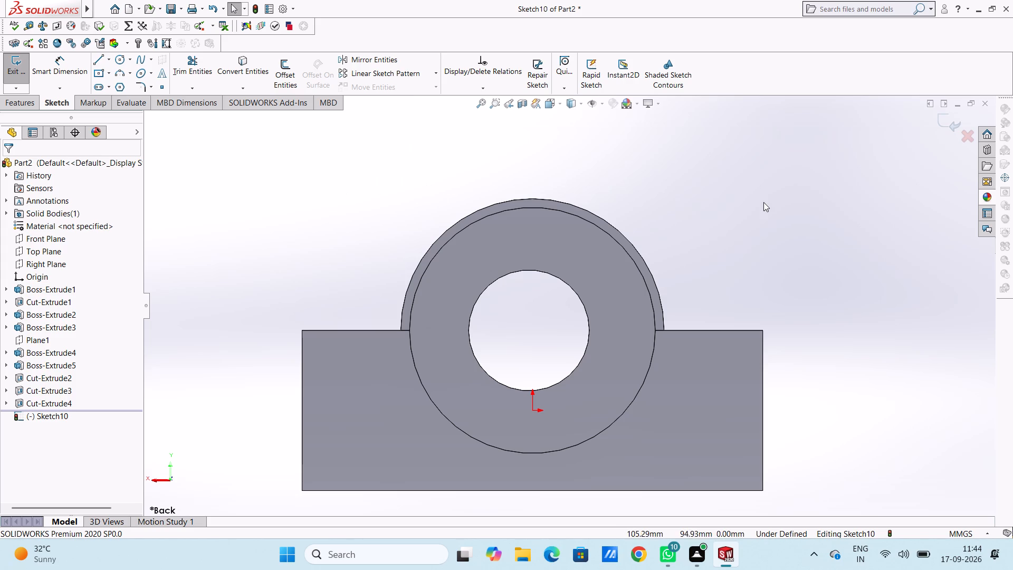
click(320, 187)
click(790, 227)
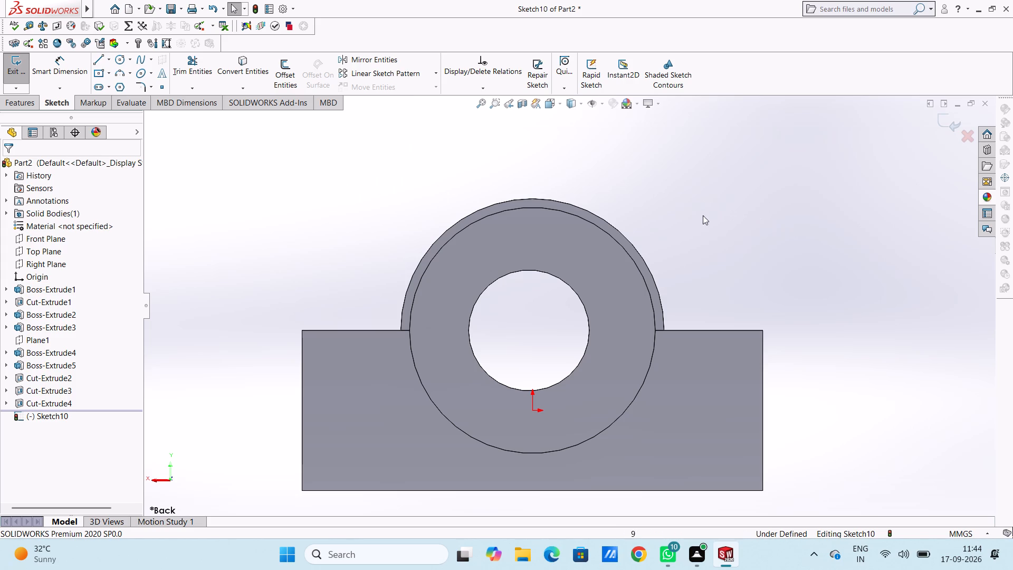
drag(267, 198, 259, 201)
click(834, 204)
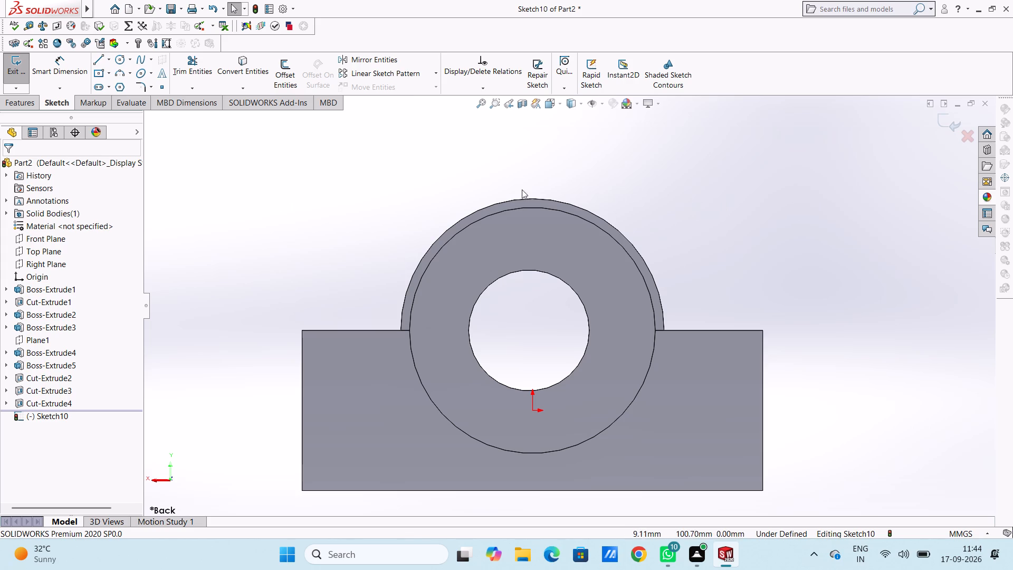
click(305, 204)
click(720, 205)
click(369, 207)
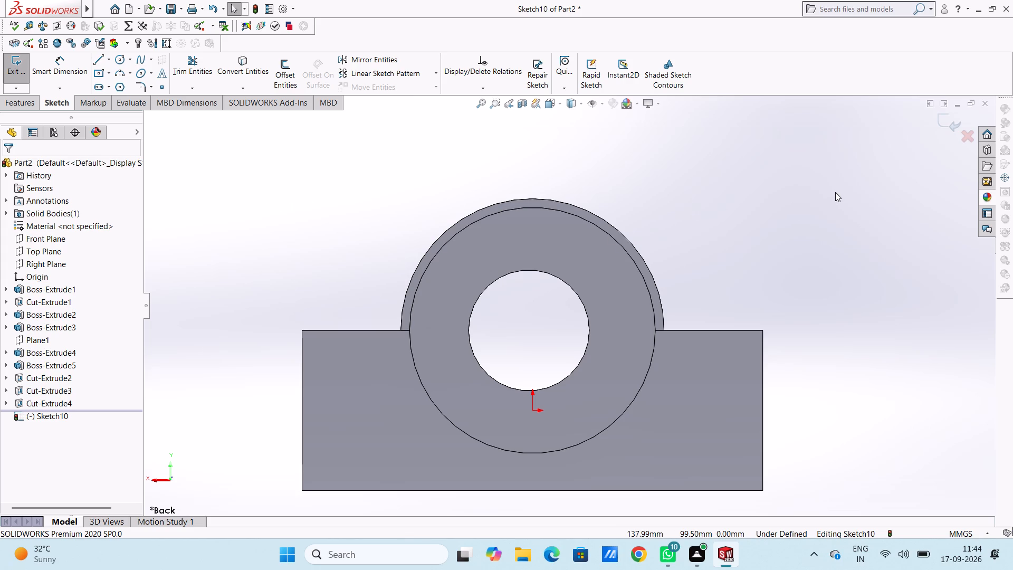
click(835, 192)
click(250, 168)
Sketch two concentric circles at the through hole's centre, one matching the hole's edge and one with a 40 mm radius.
click(121, 60)
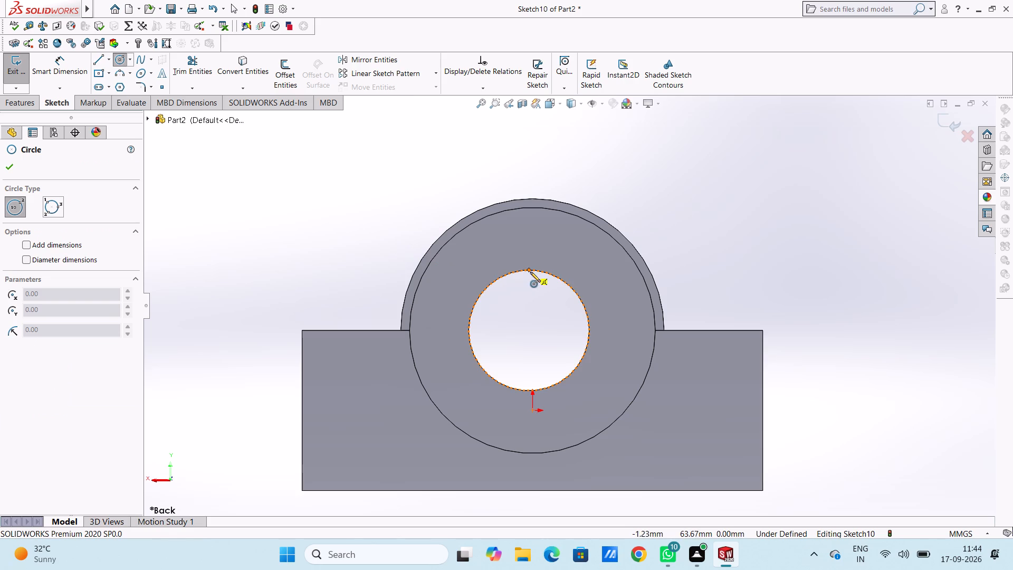
click(527, 329)
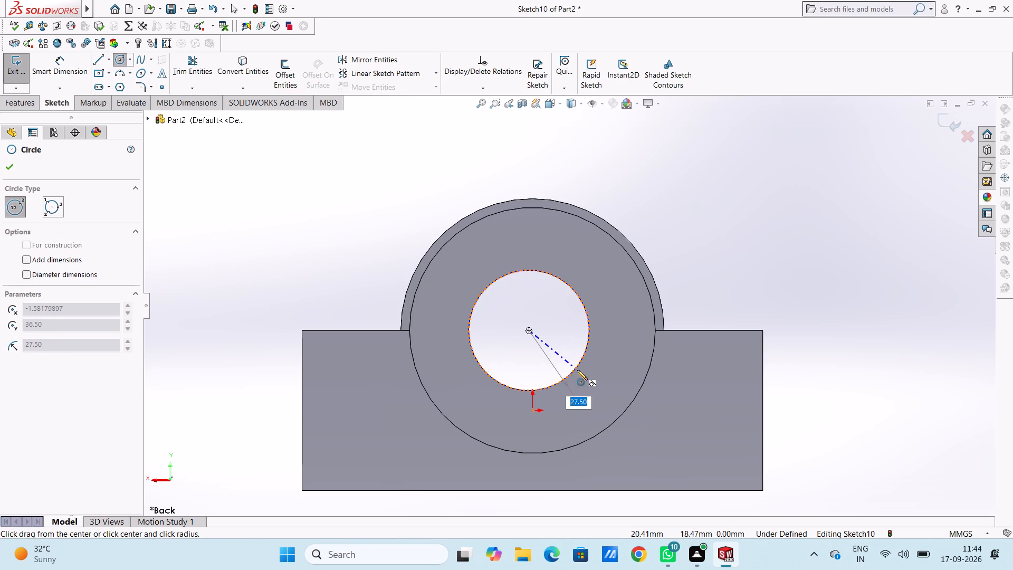
click(577, 370)
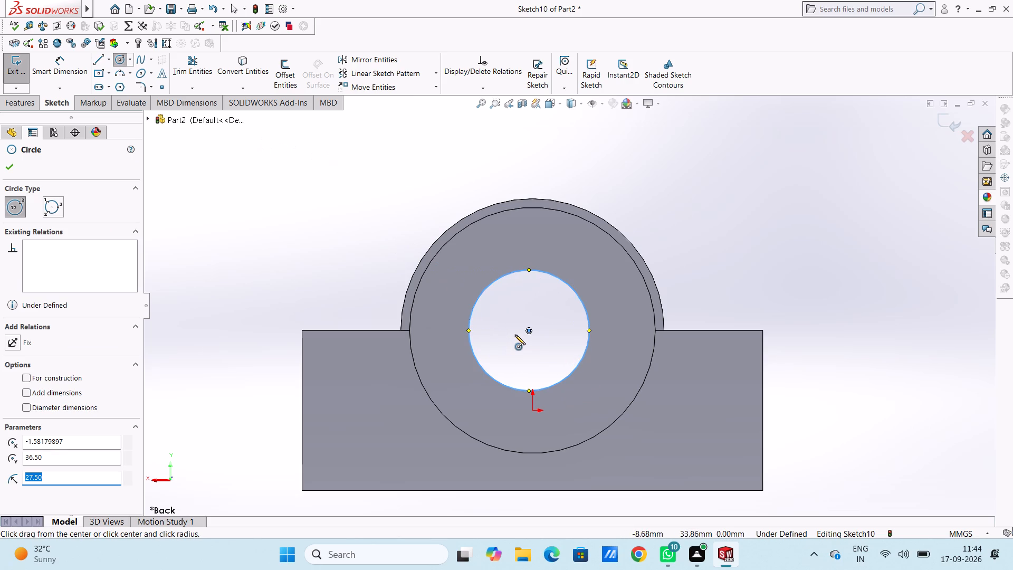
click(527, 331)
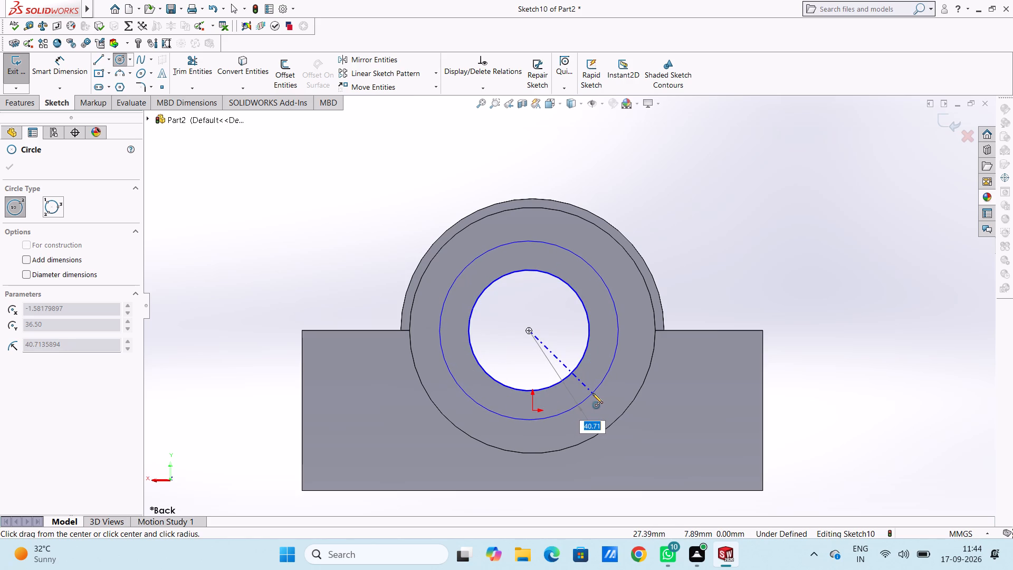
text(40)
key(Return)
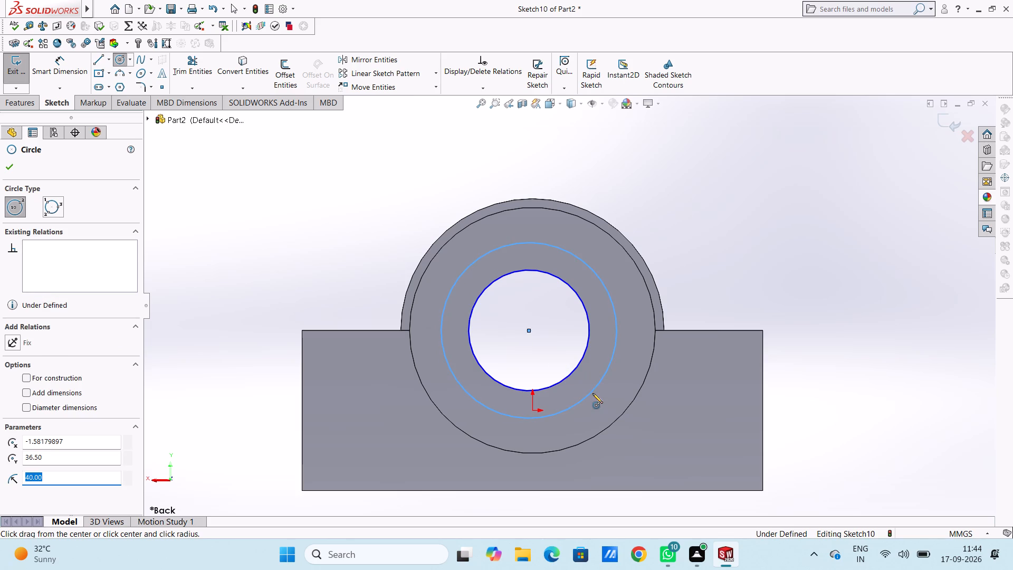
key(Escape)
key(Escape)
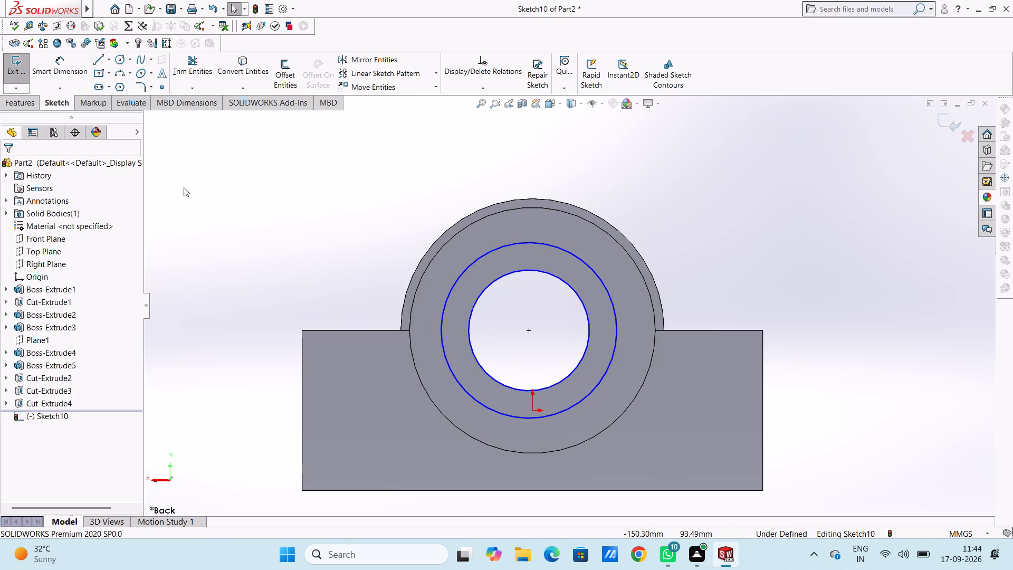
Dimension the outer circle with a diameter of 80 mm and the inner circle with a diameter of 55 mm.
click(71, 61)
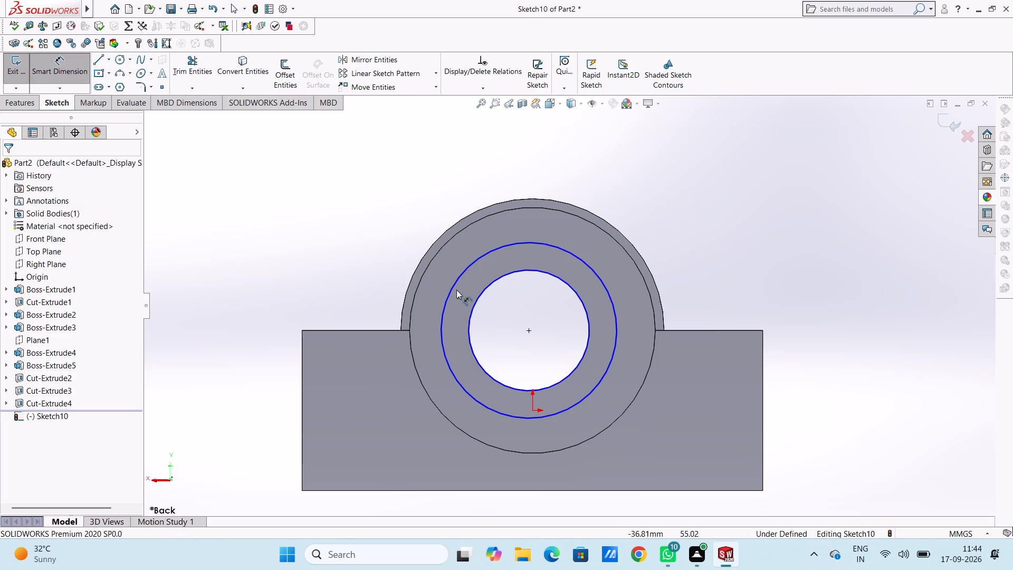
click(455, 286)
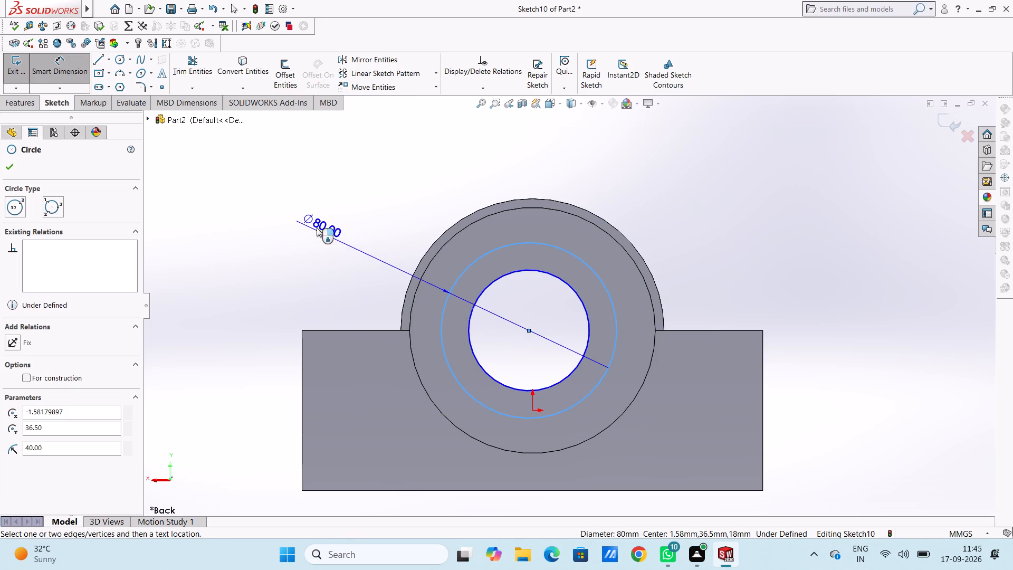
click(277, 200)
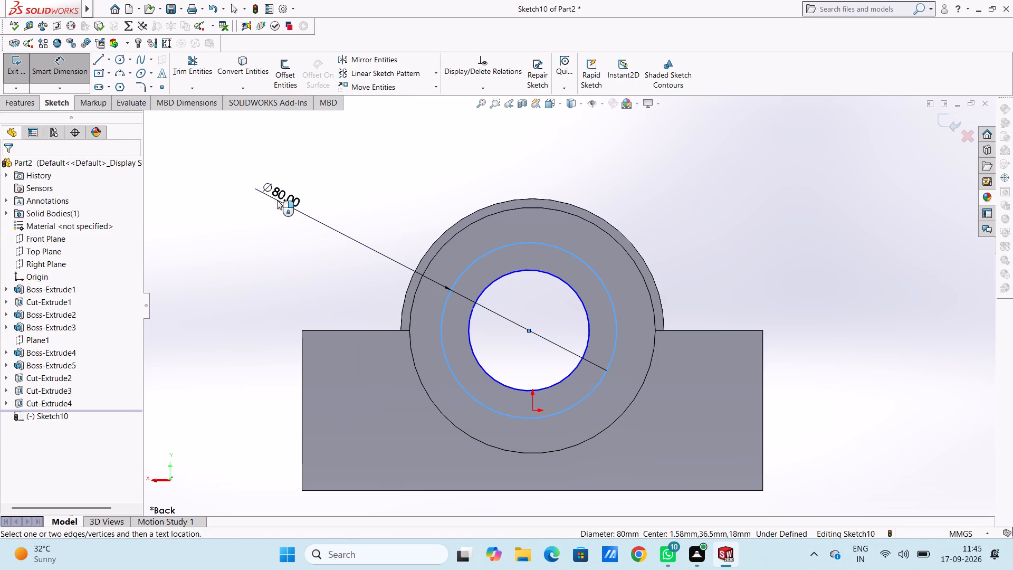
click(235, 185)
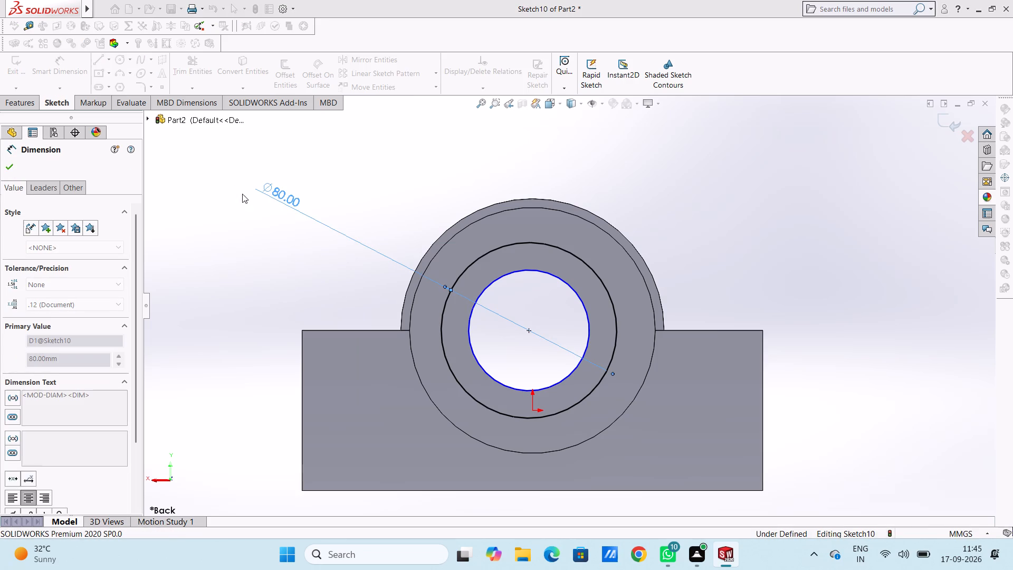
click(324, 177)
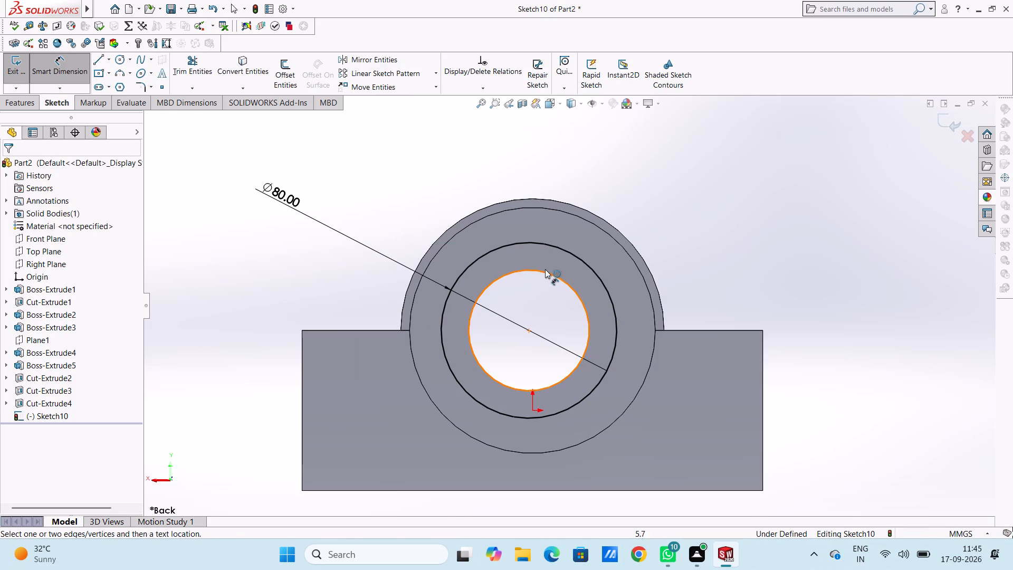
click(545, 269)
click(798, 214)
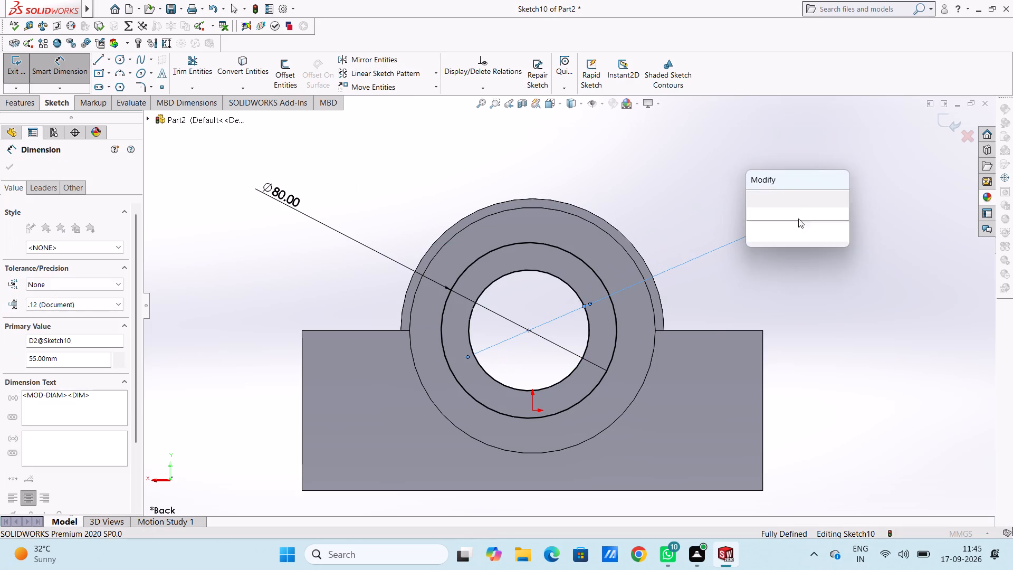
click(751, 196)
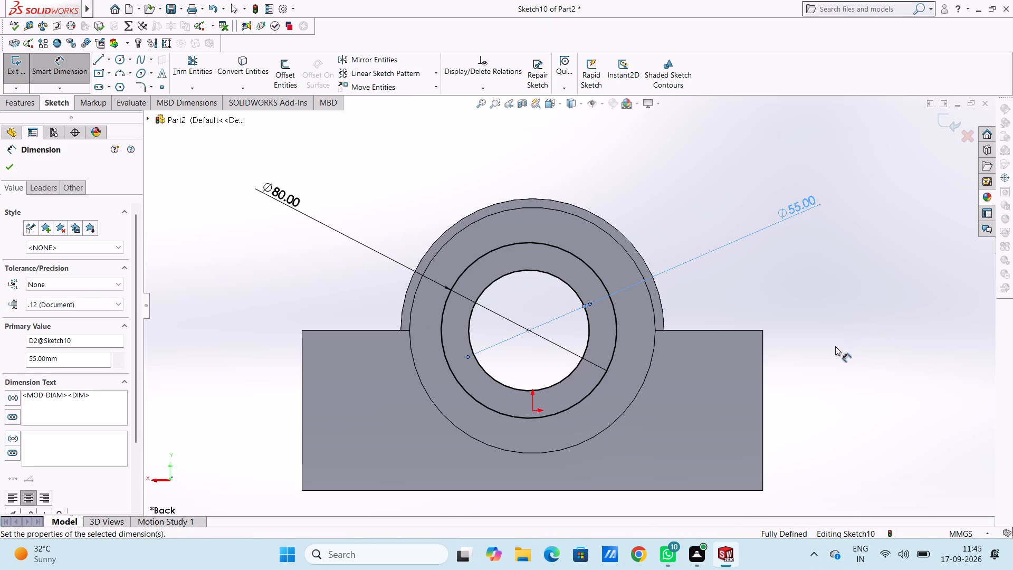
click(830, 345)
Boss-extrude the ring between the 80 mm and 55 mm circles to a blind depth of 10 mm, merged with the part.
middle_drag(871, 360, 820, 386)
click(23, 102)
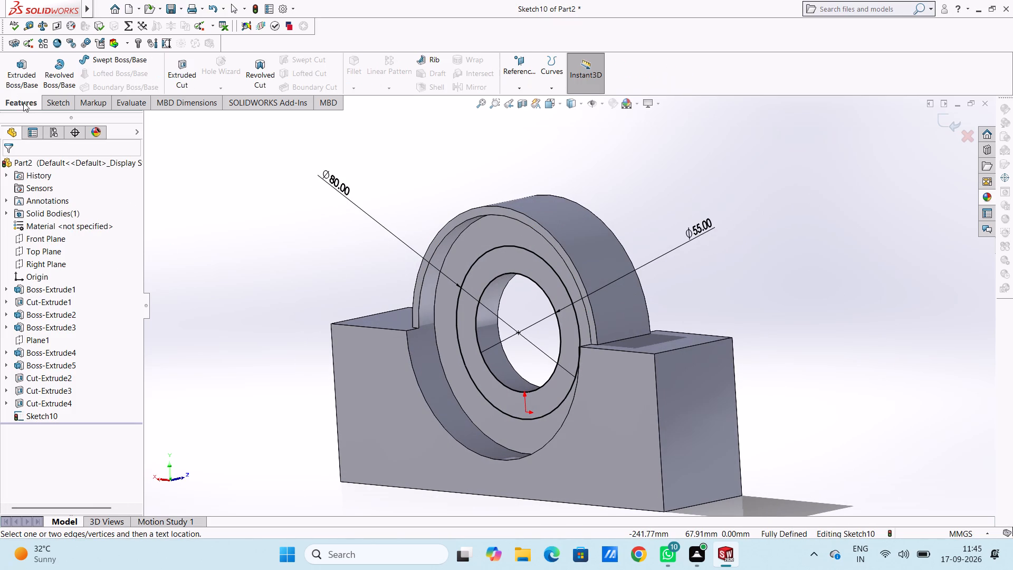
click(22, 74)
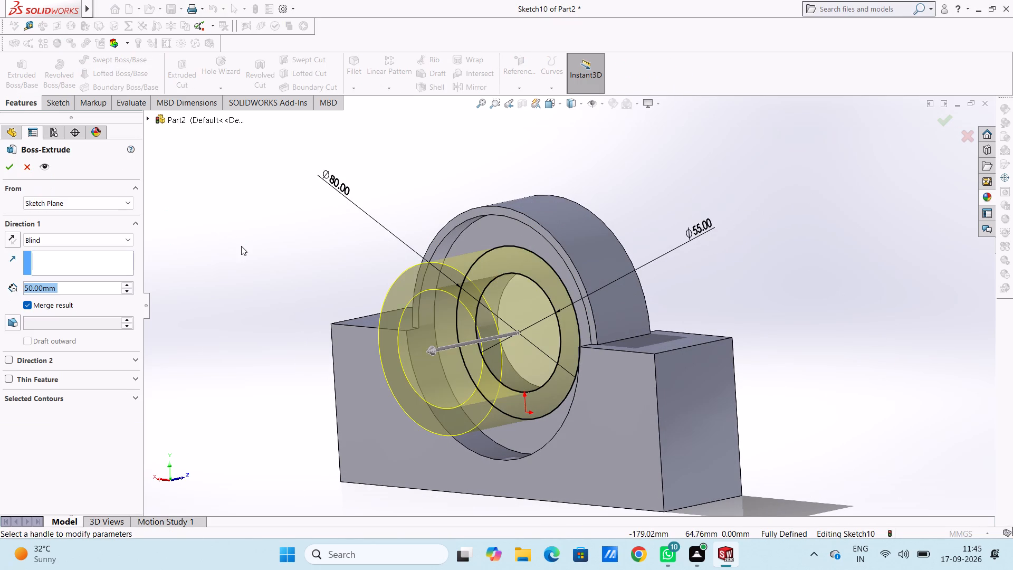
text(10)
key(Return)
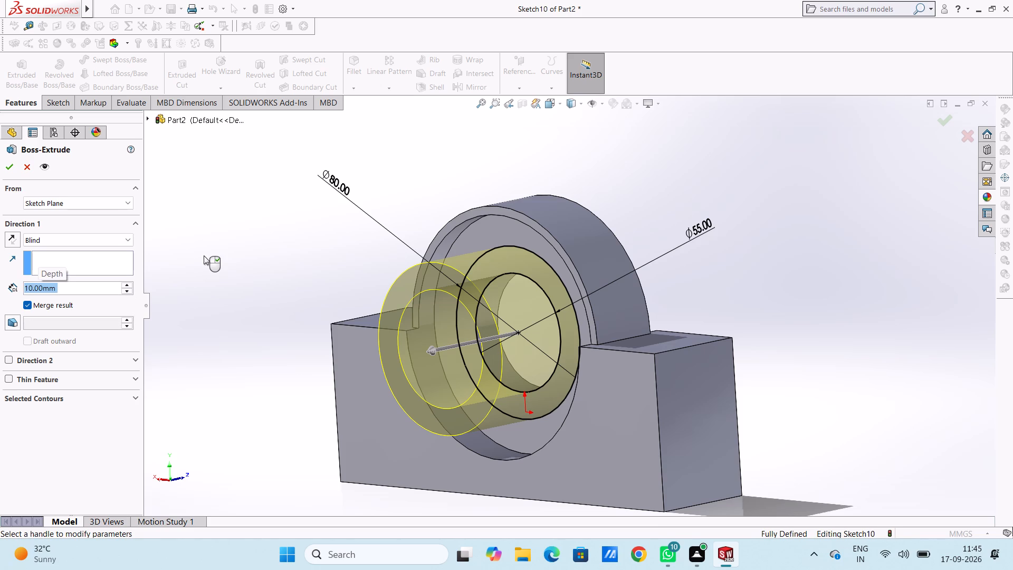
click(5, 168)
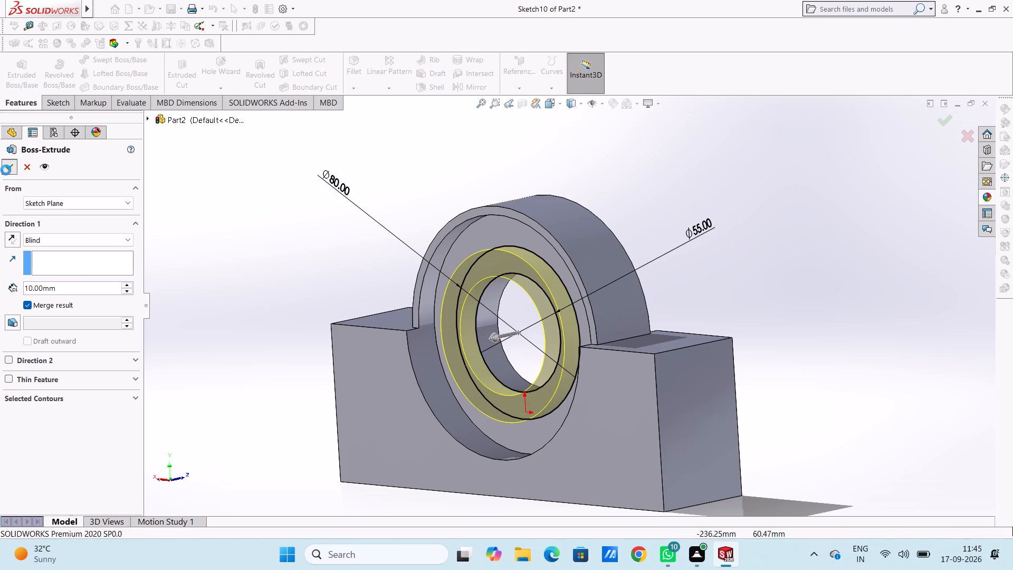
click(206, 224)
Examine the new ring in the back pocket, the disc and the block from several rotated angles.
middle_drag(215, 224, 215, 224)
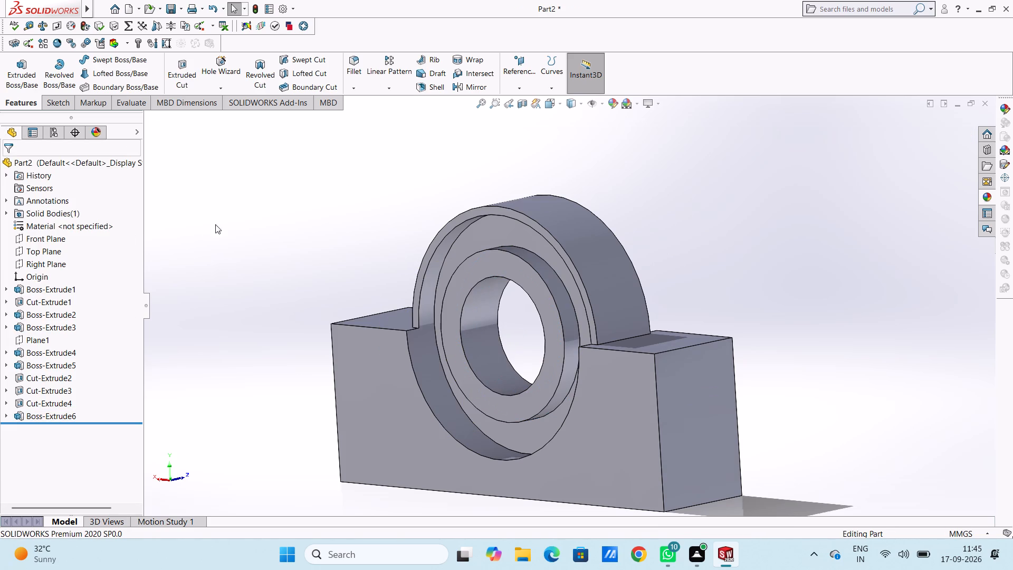
middle_drag(215, 224, 267, 231)
scroll(267, 231, up, 1)
middle_drag(267, 231, 267, 221)
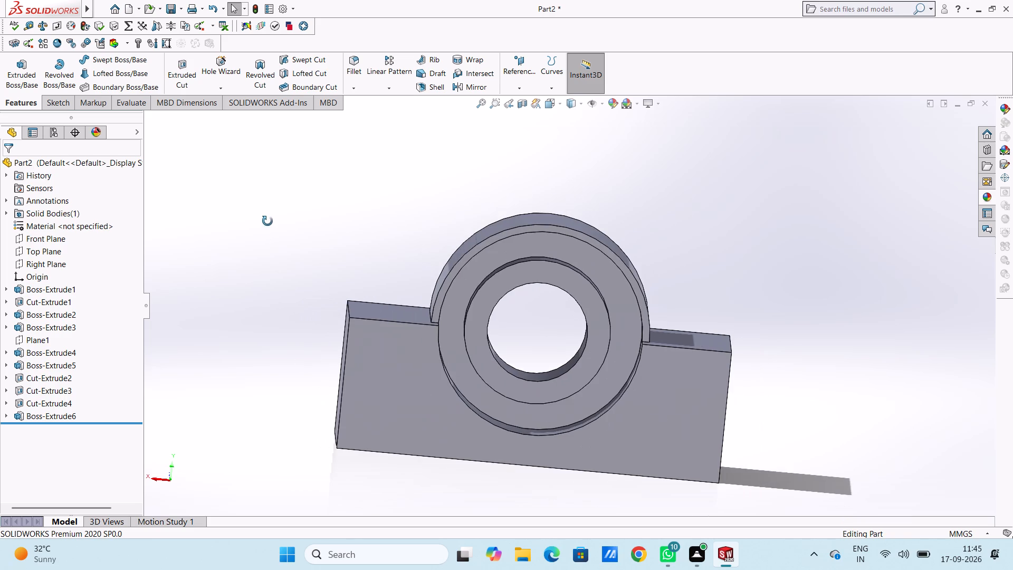
middle_drag(267, 221, 257, 201)
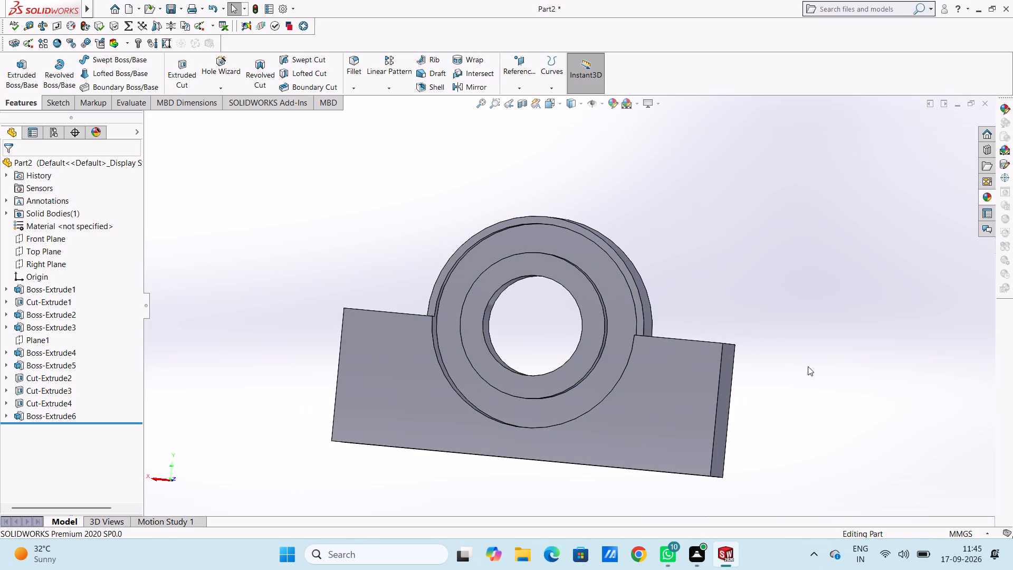
middle_drag(808, 366, 794, 368)
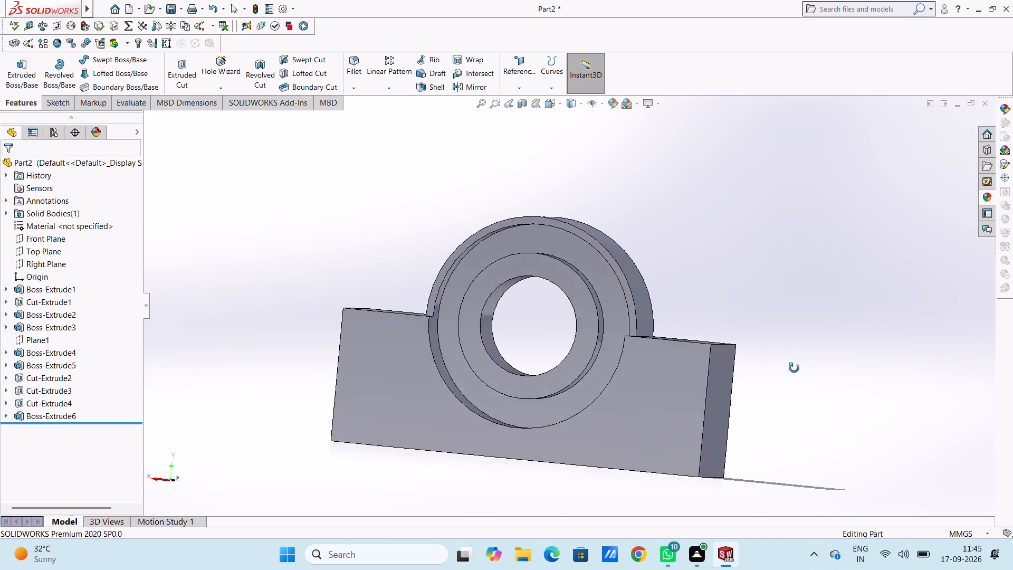
middle_drag(794, 368, 758, 372)
middle_click(858, 368)
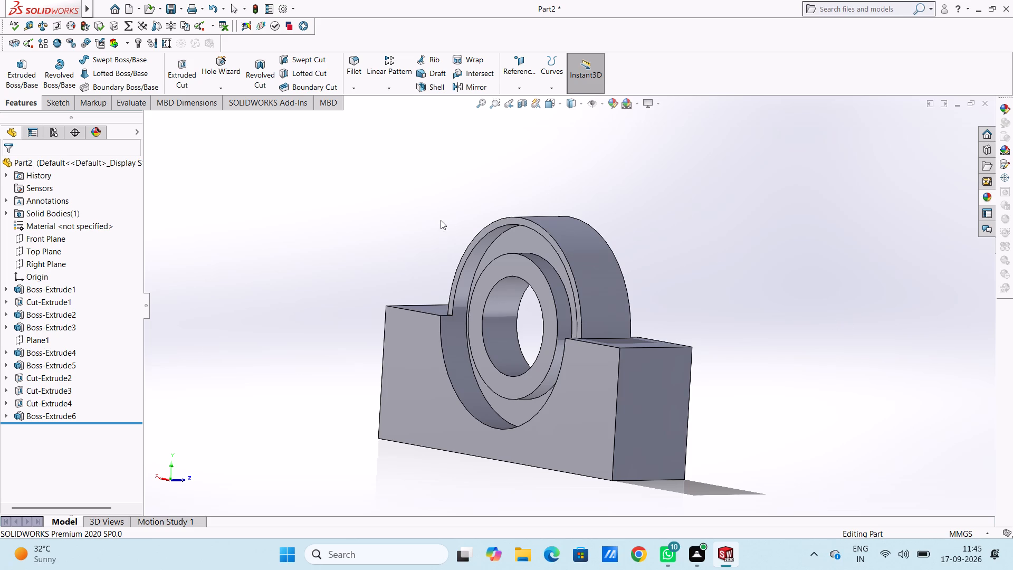
middle_drag(441, 220, 510, 301)
scroll(660, 305, up, 1)
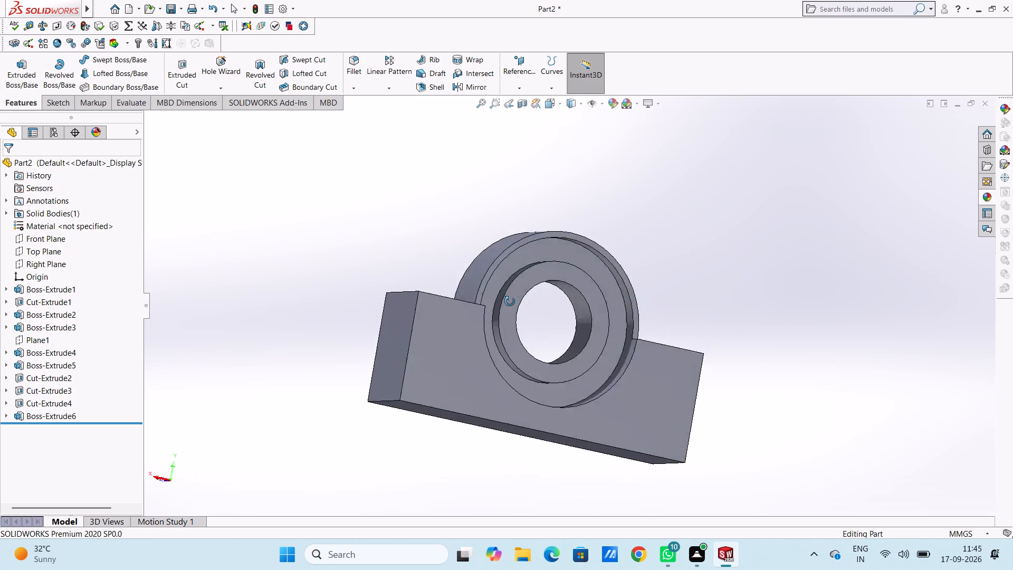
Fillet the edge where the ring meets the back pocket's floor with a 3 mm radius.
middle_drag(510, 301, 484, 302)
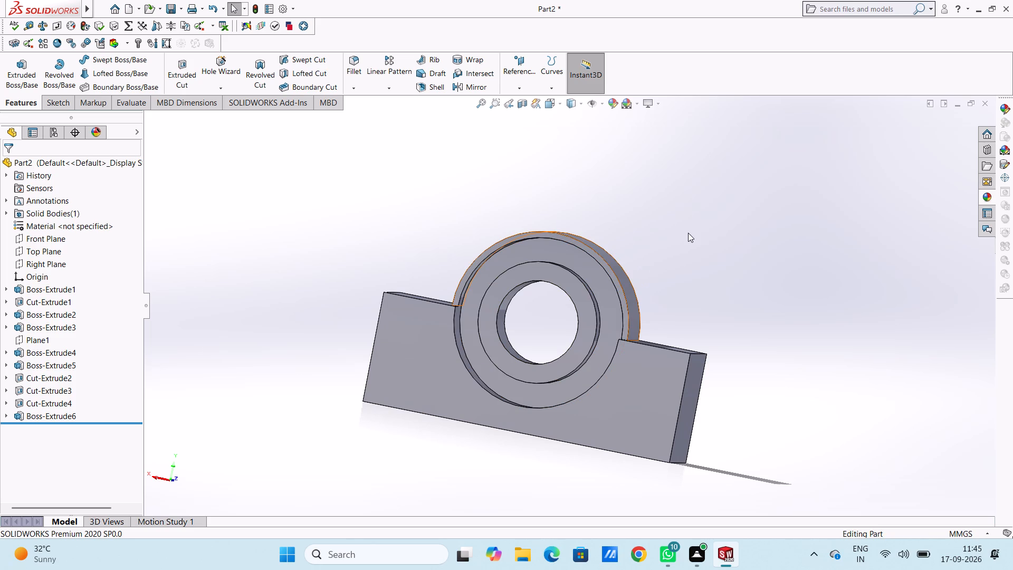
scroll(645, 258, down, 5)
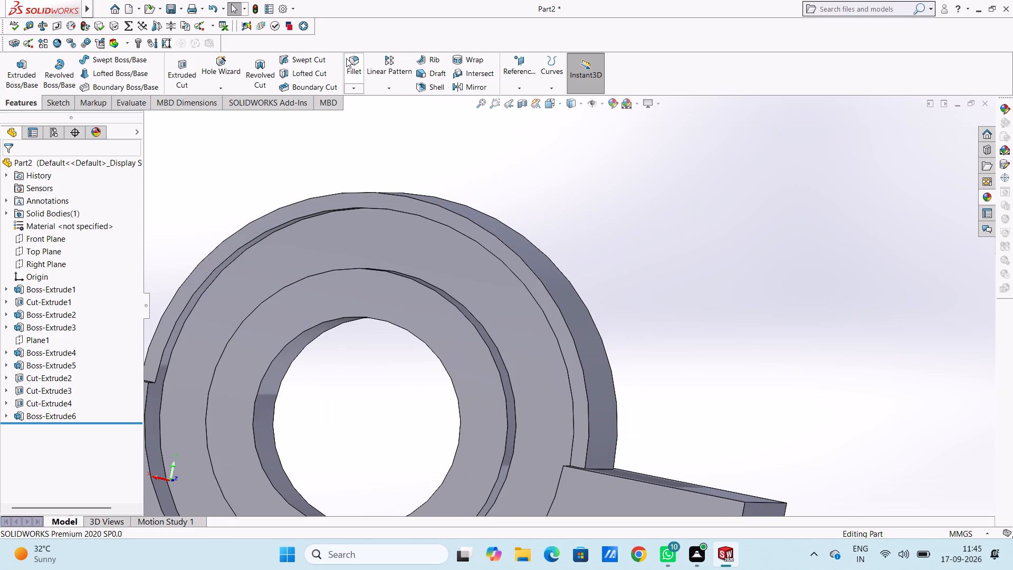
click(353, 59)
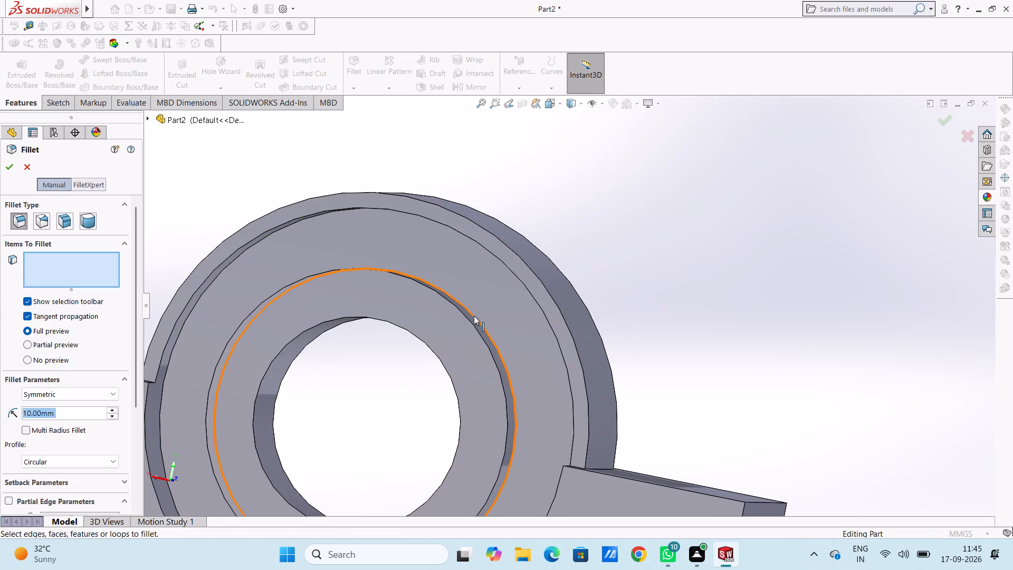
click(476, 320)
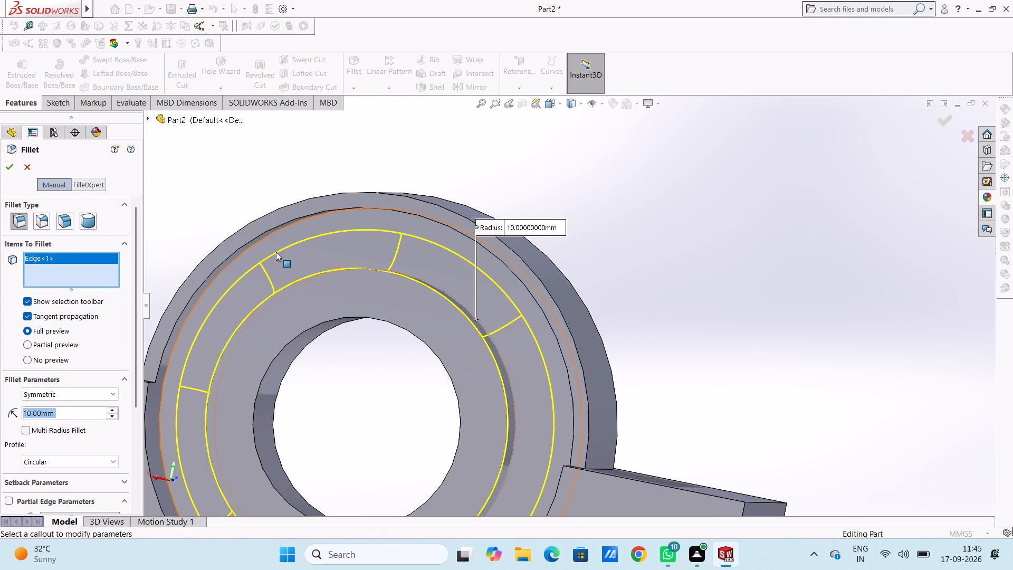
key(5)
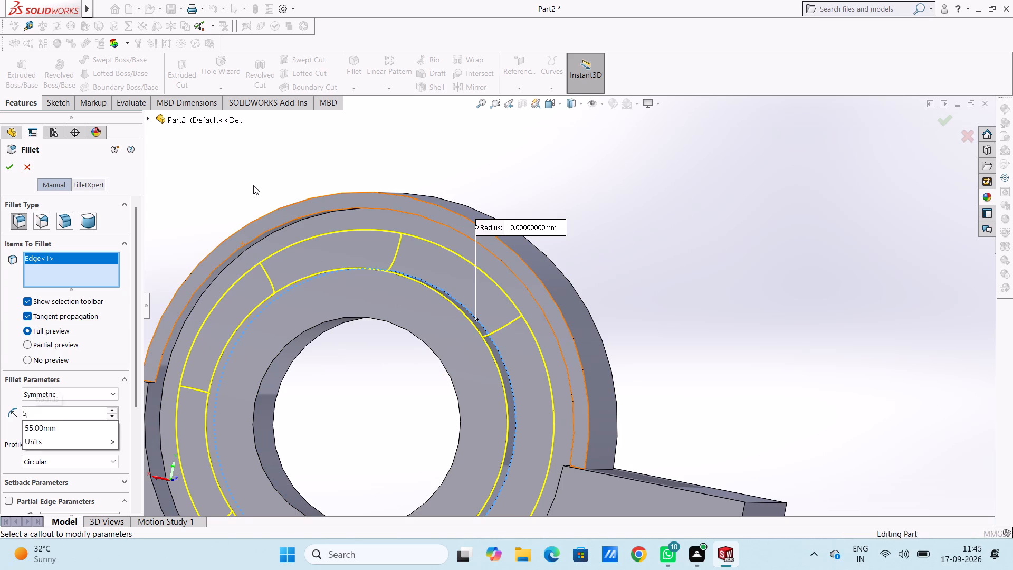
key(Return)
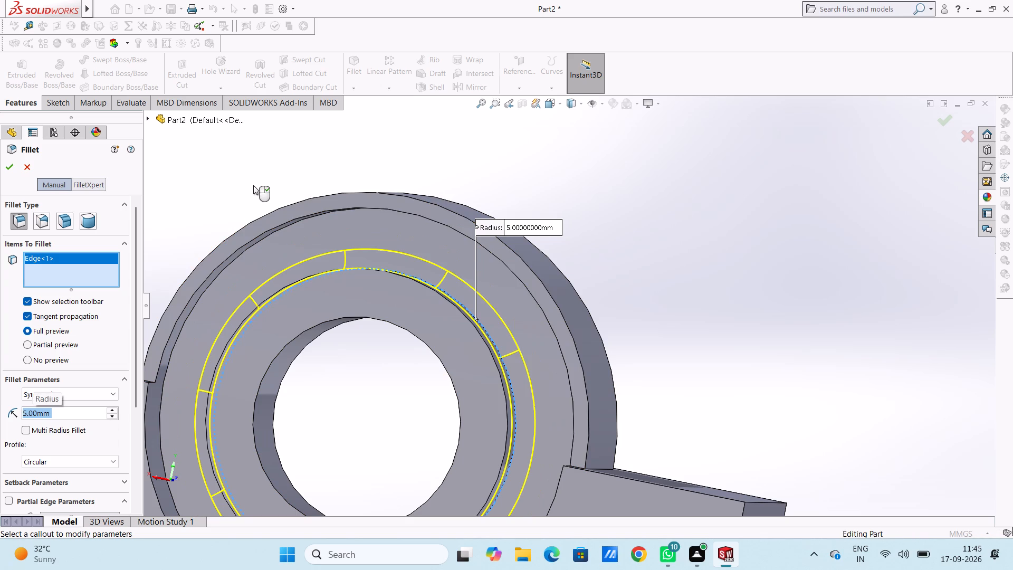
key(3)
key(Return)
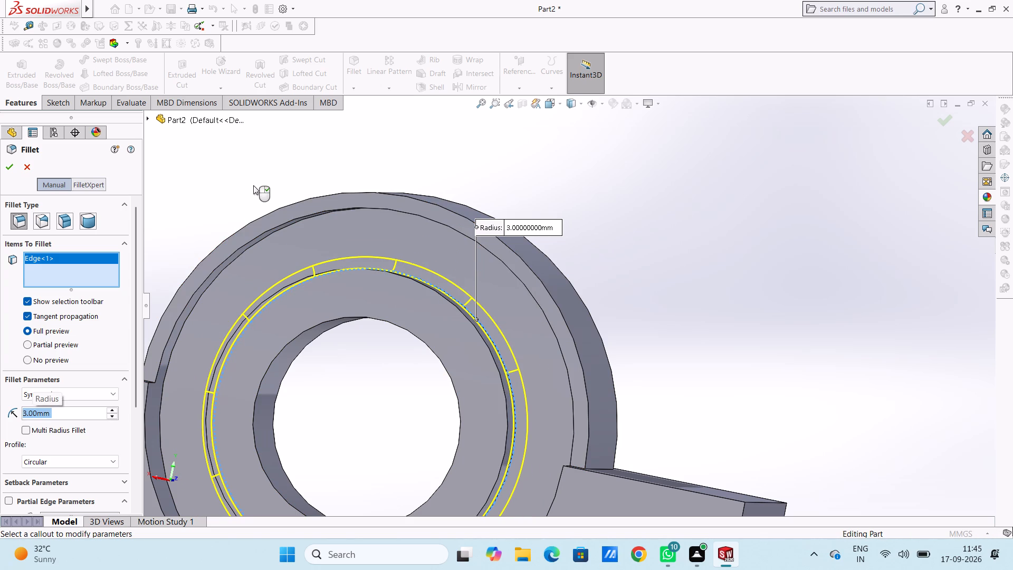
click(11, 167)
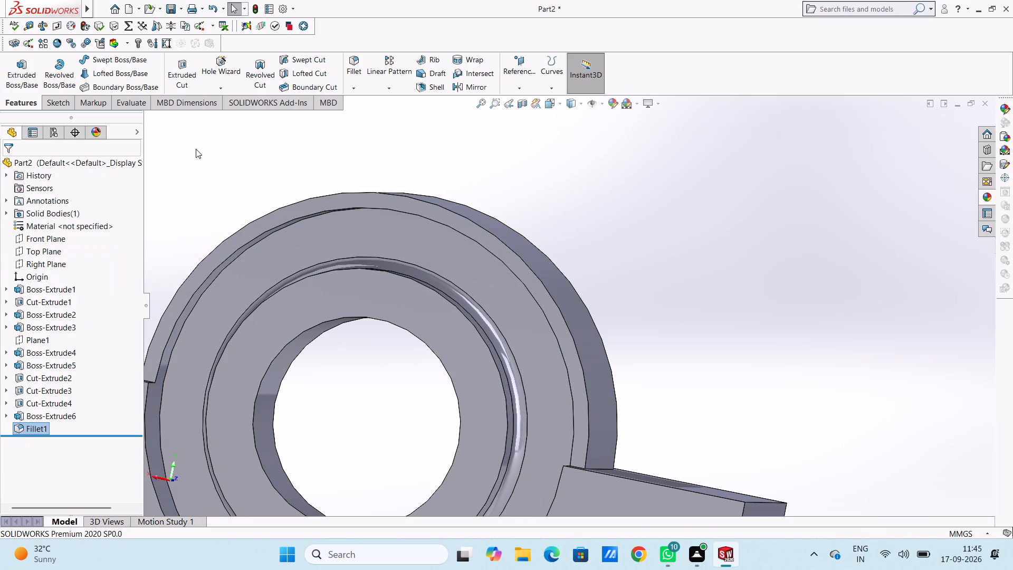
Fillet the outer circular edge of the back pocket's floor with a 3 mm radius.
click(353, 64)
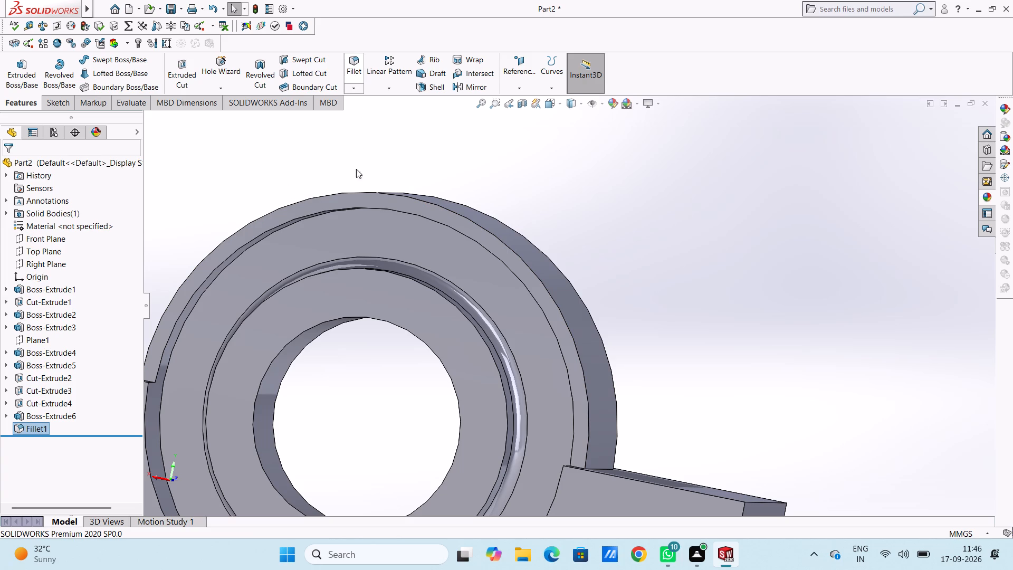
click(303, 219)
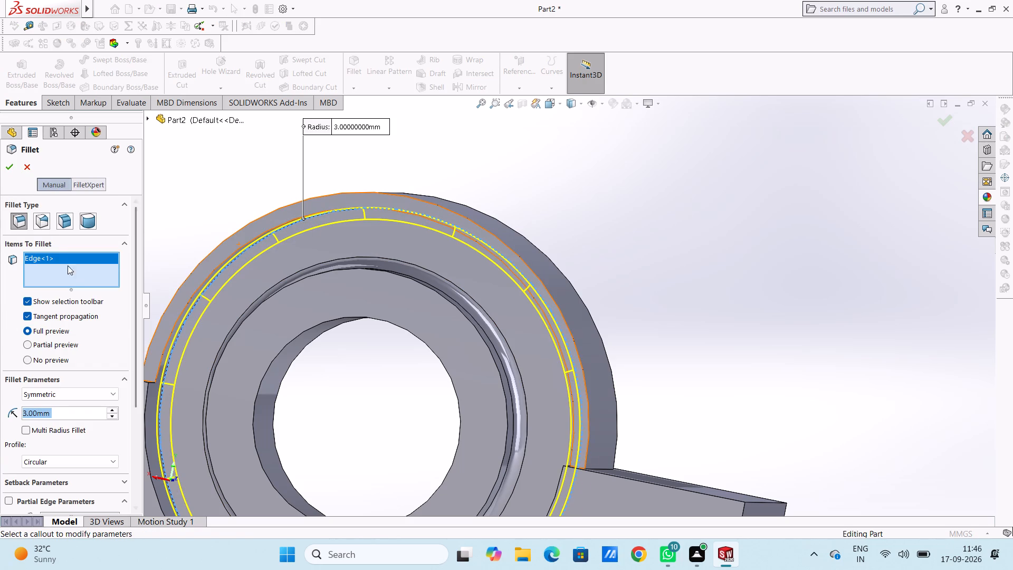
click(11, 164)
click(223, 174)
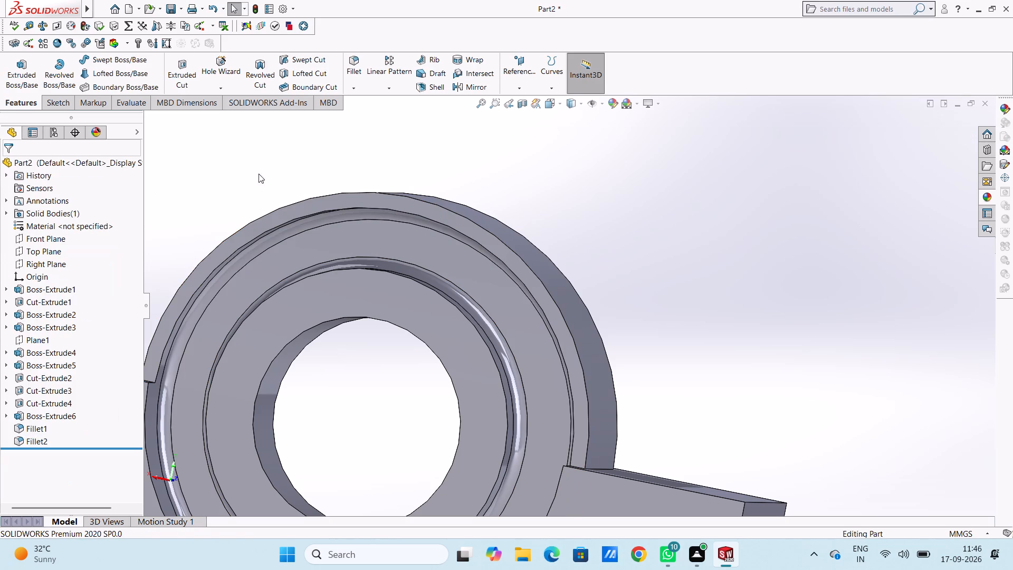
Sketch two concentric circles on the front pocket's floor at the through hole's centre, one matching the hole's edge and one with a 20 mm radius.
middle_drag(554, 191, 475, 197)
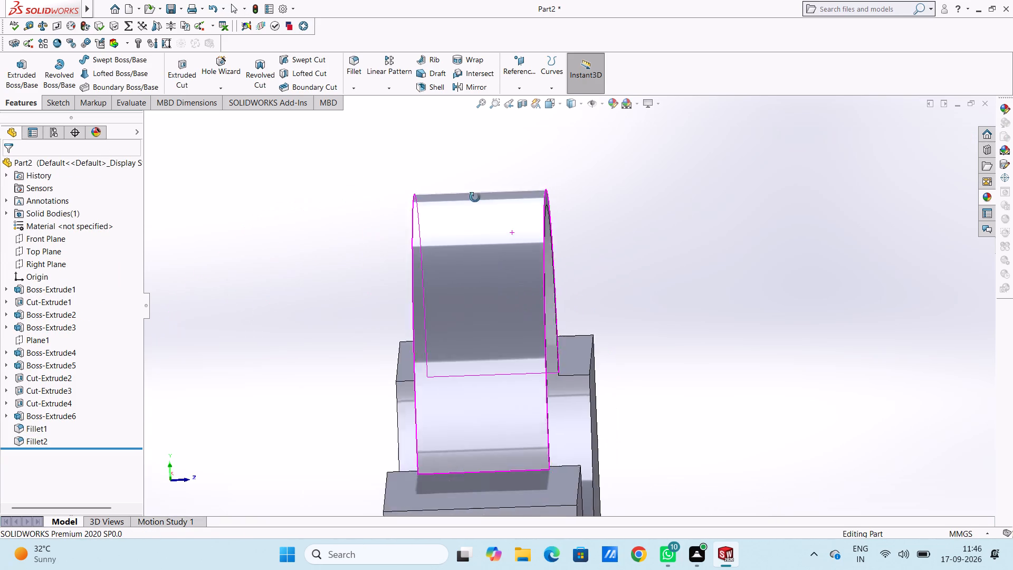
middle_drag(475, 197, 551, 201)
scroll(434, 312, up, 5)
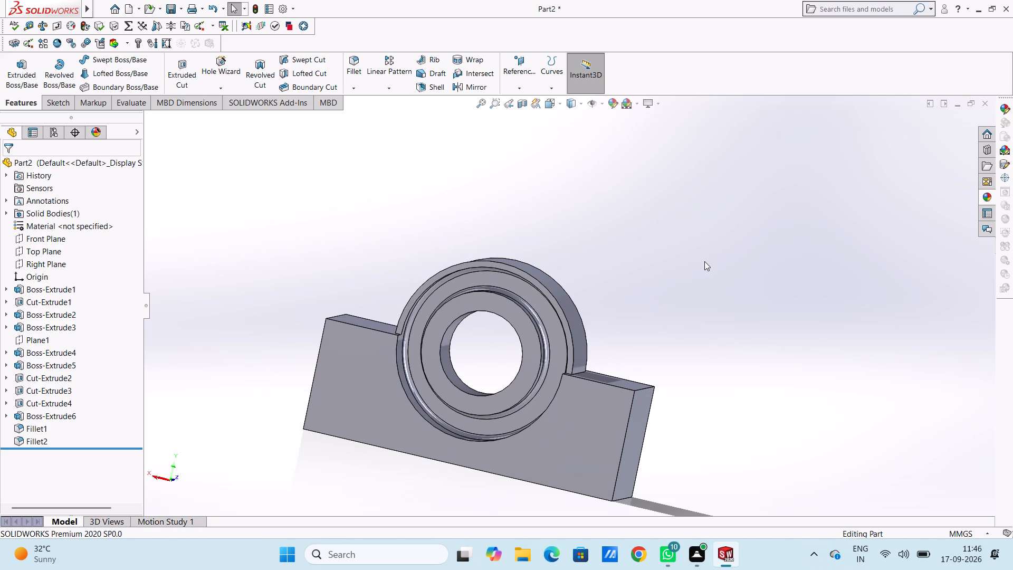
scroll(705, 261, up, 1)
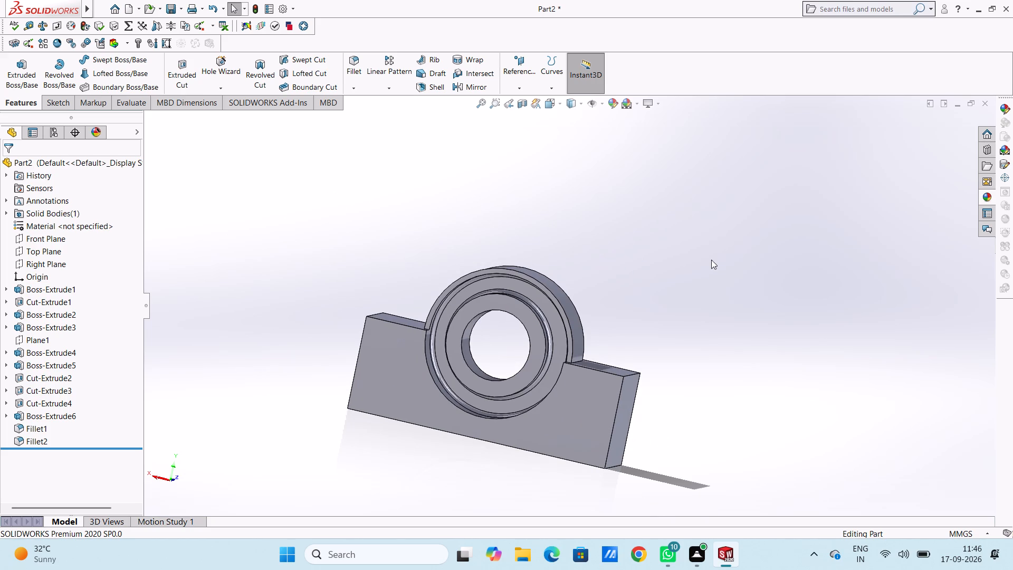
key(ctrl+1)
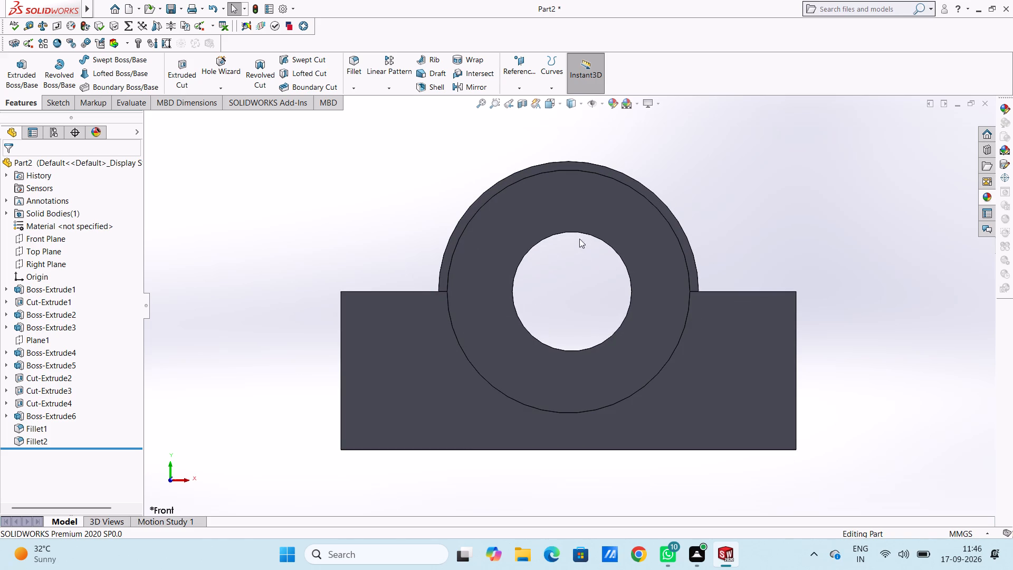
click(567, 205)
click(609, 175)
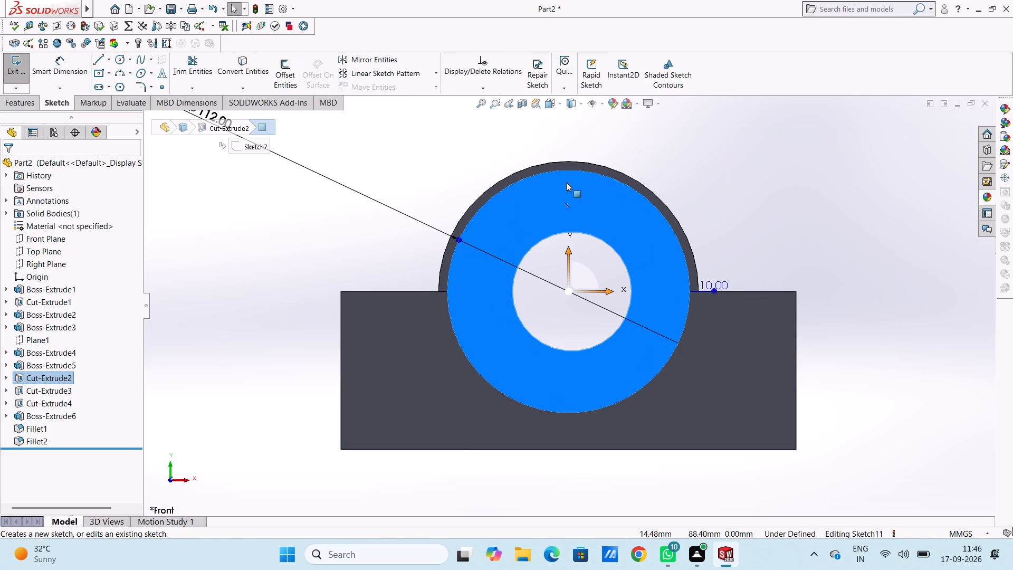
click(446, 150)
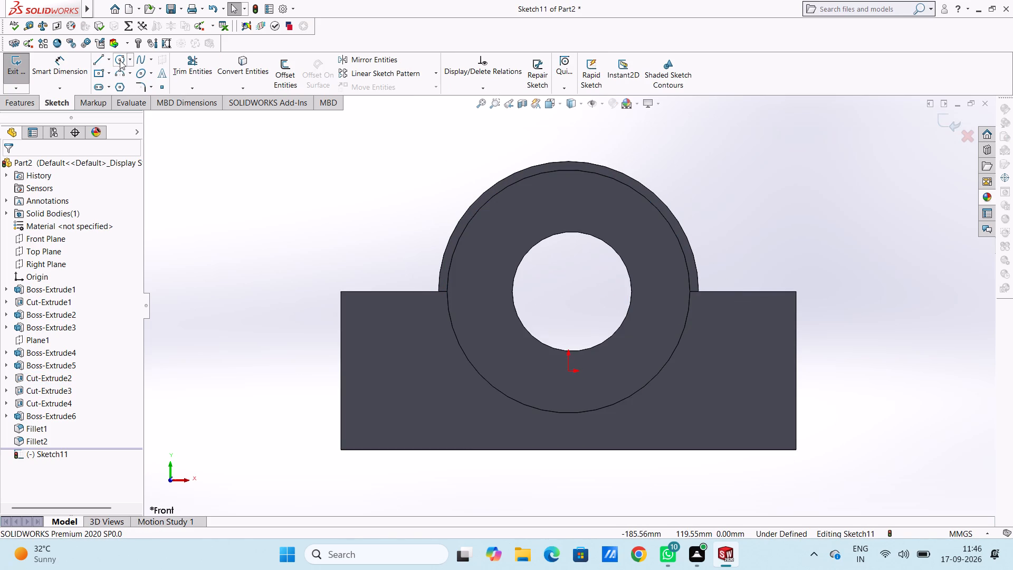
click(120, 60)
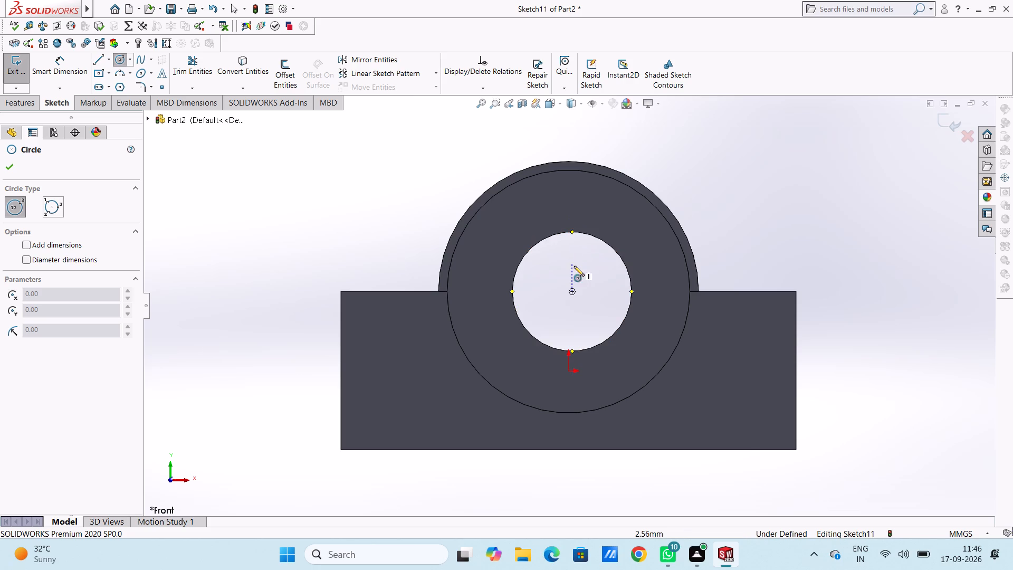
click(571, 292)
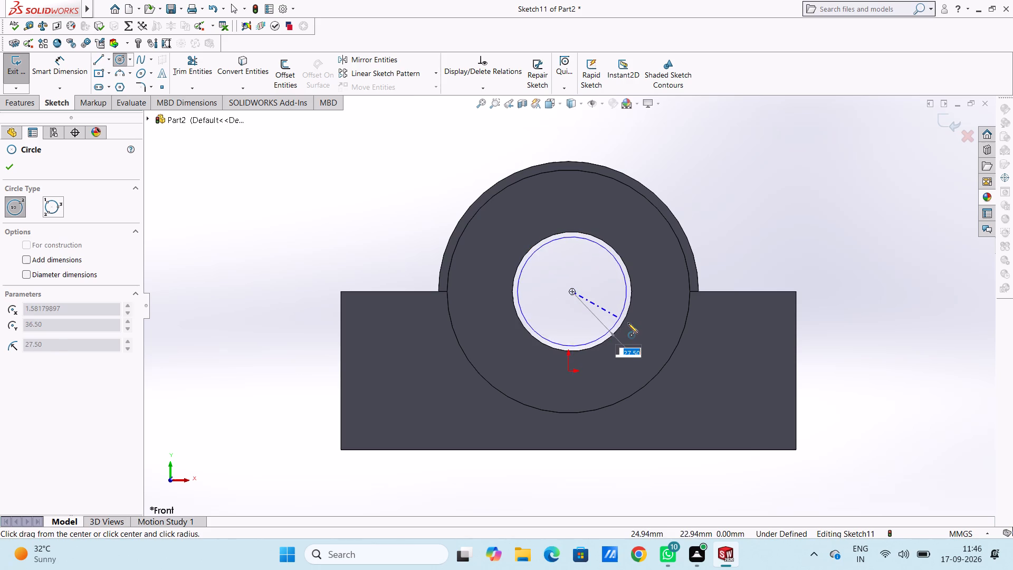
click(624, 318)
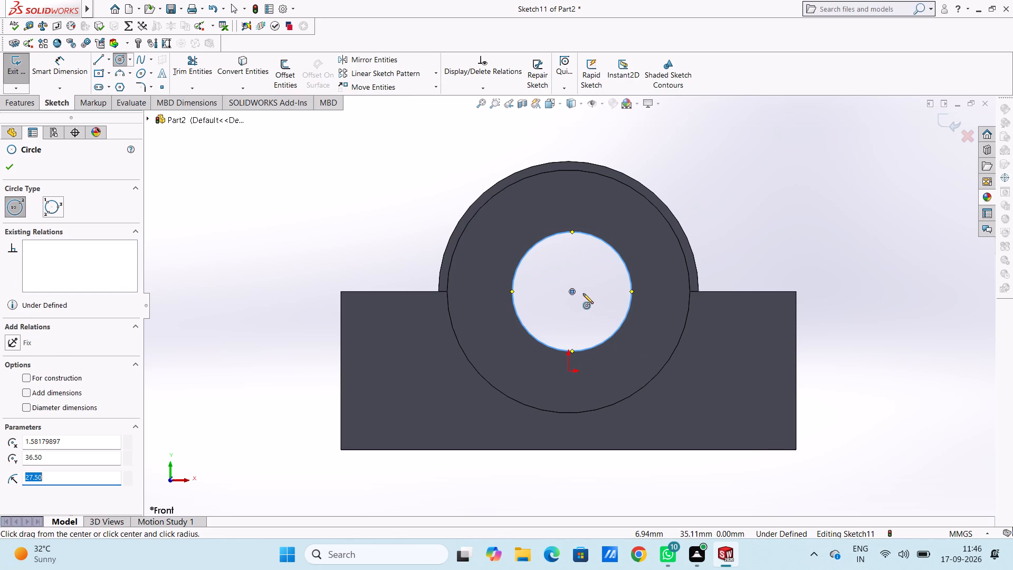
click(572, 290)
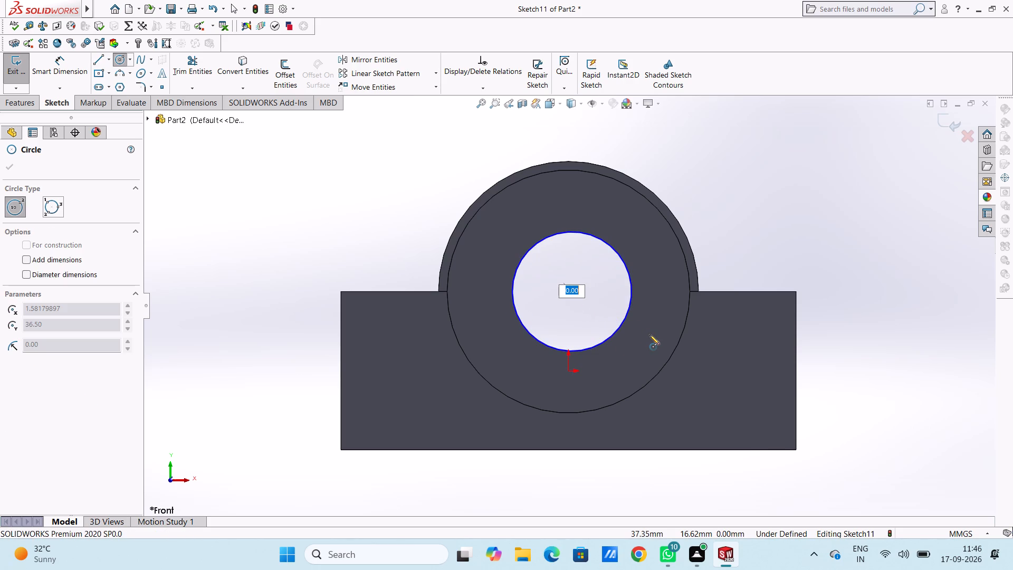
text(20)
key(Return)
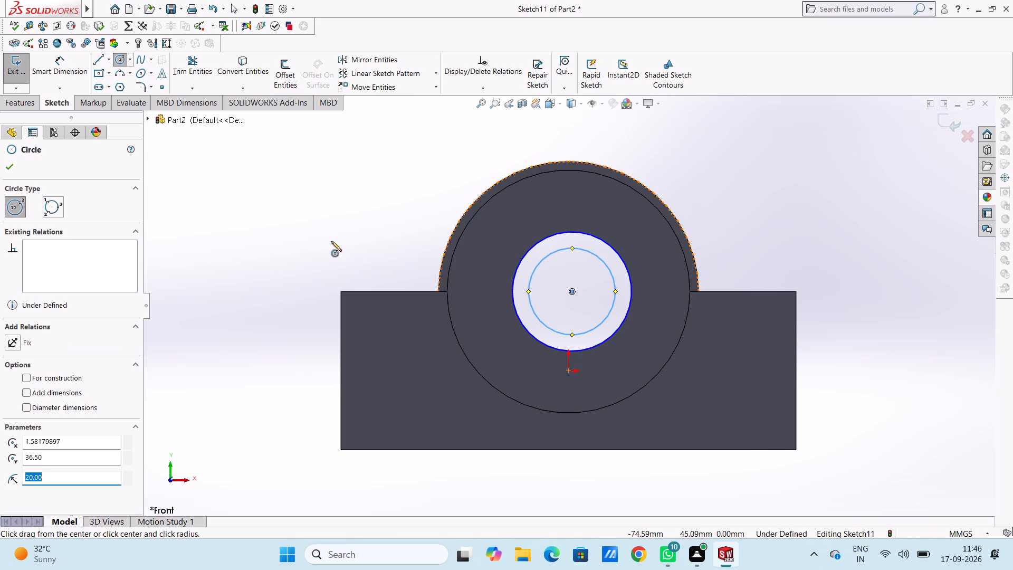
Dimension the circle on the hole's edge with a diameter of 55 mm and the other circle with a diameter of 80 mm.
click(70, 66)
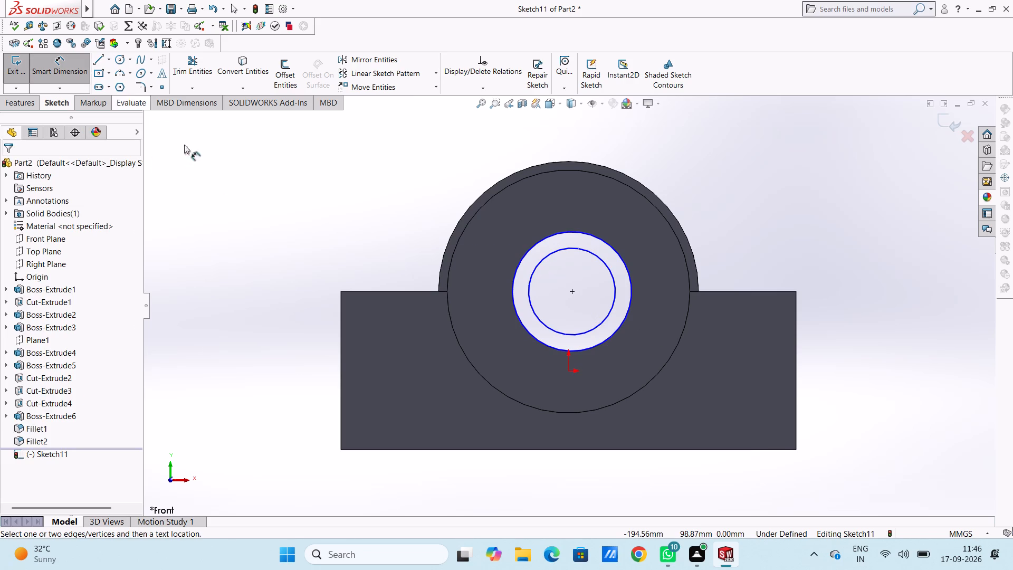
click(518, 268)
click(342, 146)
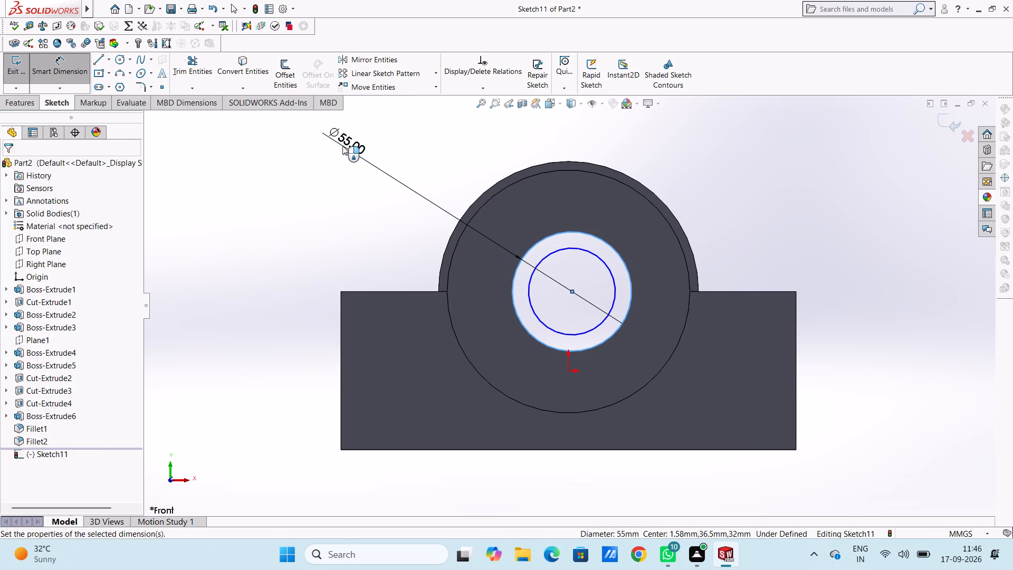
click(298, 132)
click(328, 201)
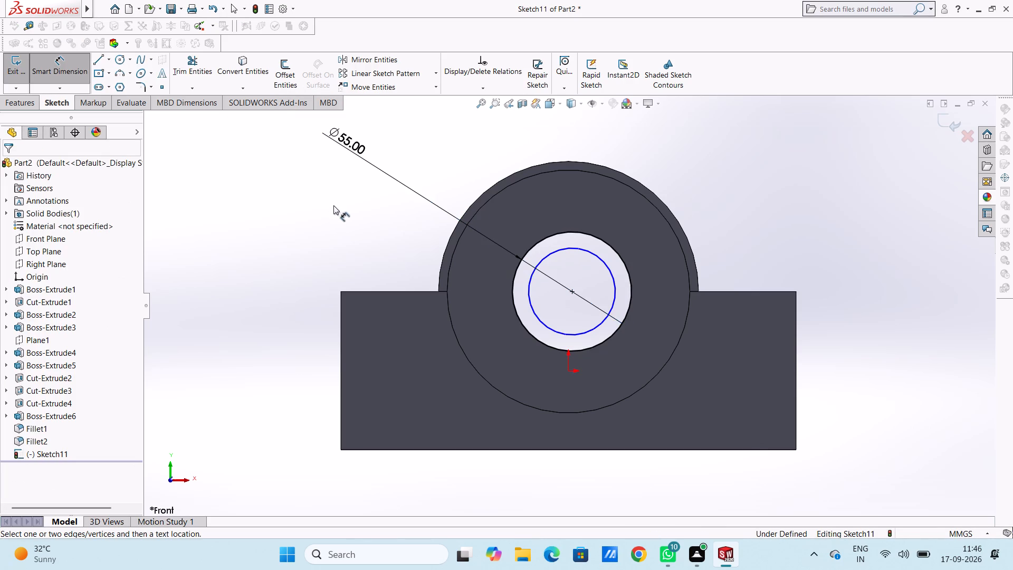
click(531, 287)
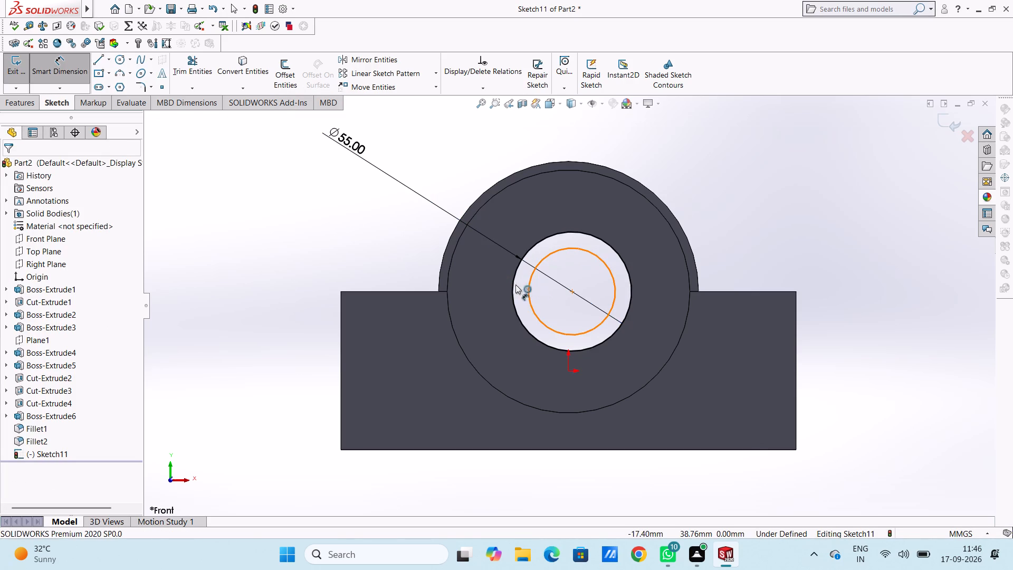
click(253, 166)
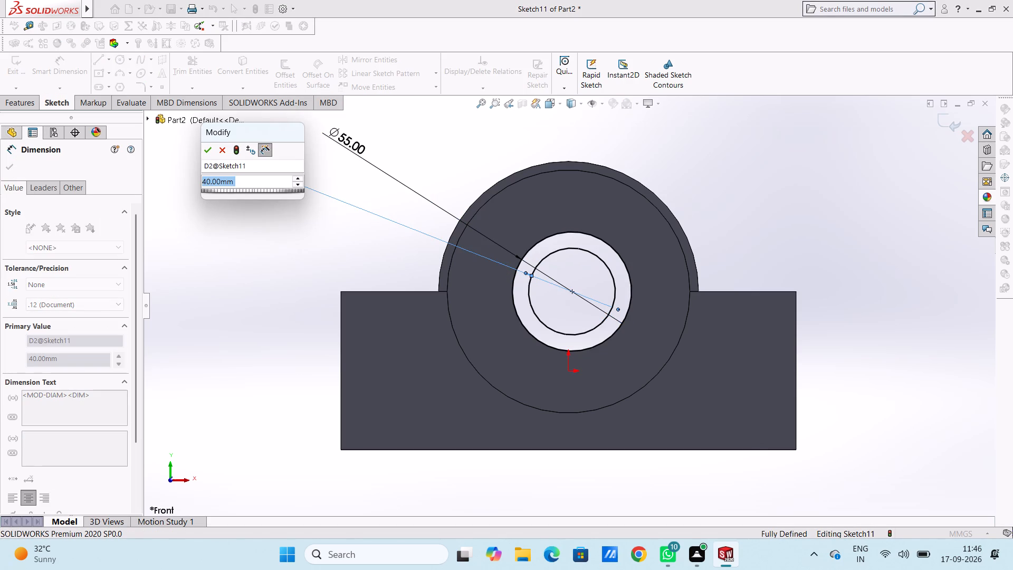
text(80)
key(Return)
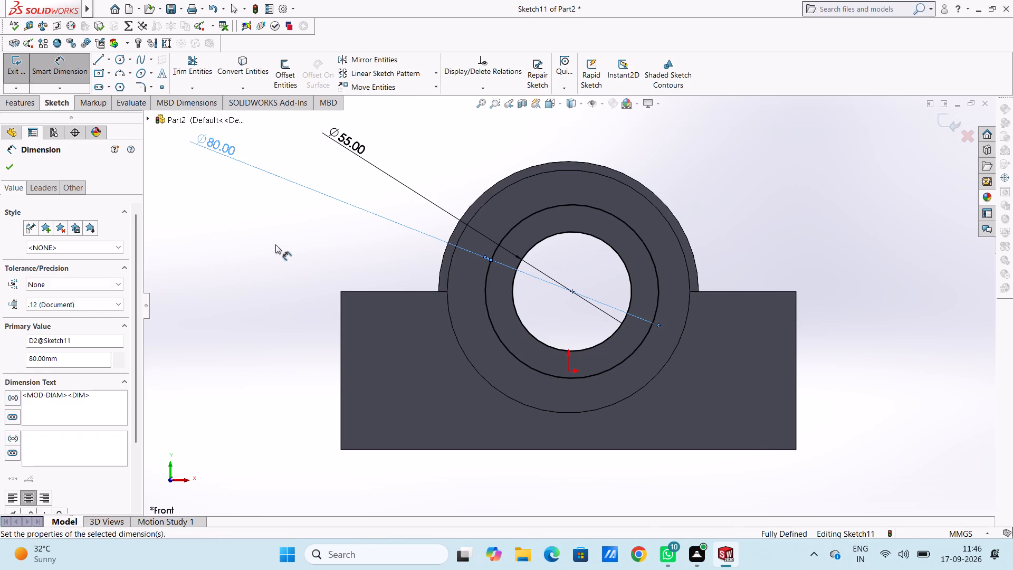
click(262, 222)
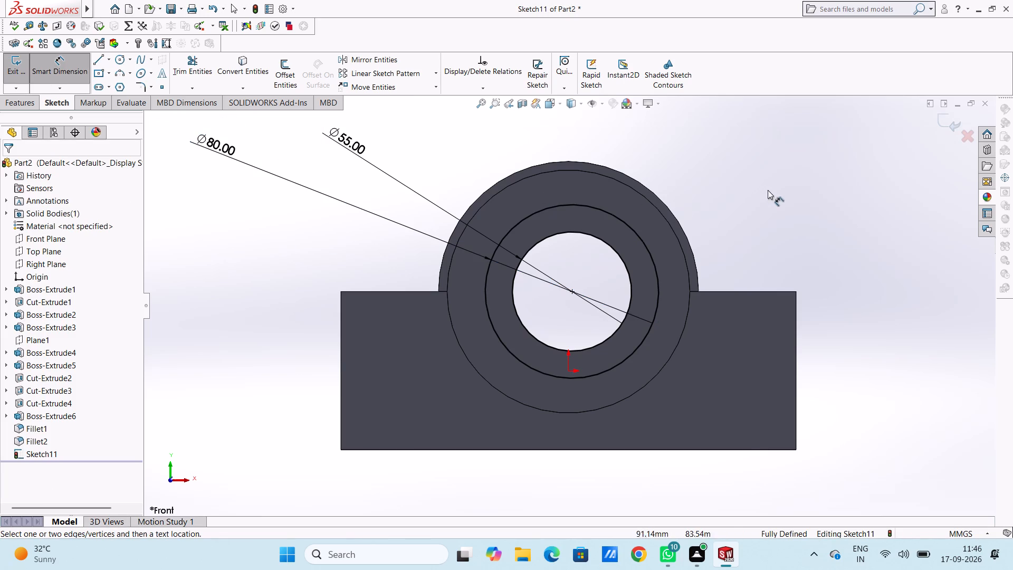
Boss-extrude the front ring between the 80 mm and 55 mm circles to a blind depth of 10 mm, merged with the part.
middle_drag(804, 211, 769, 227)
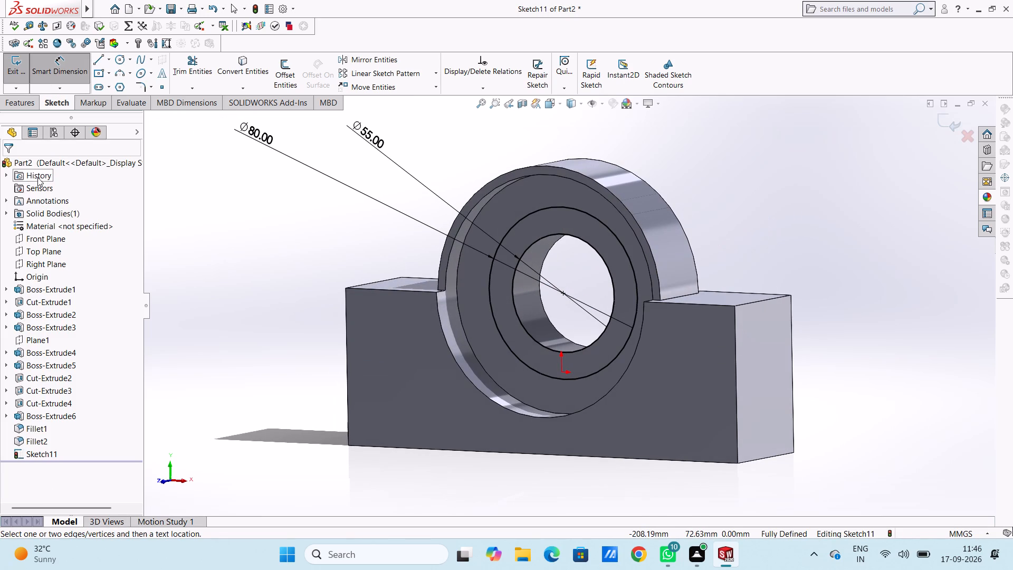
click(9, 107)
click(14, 75)
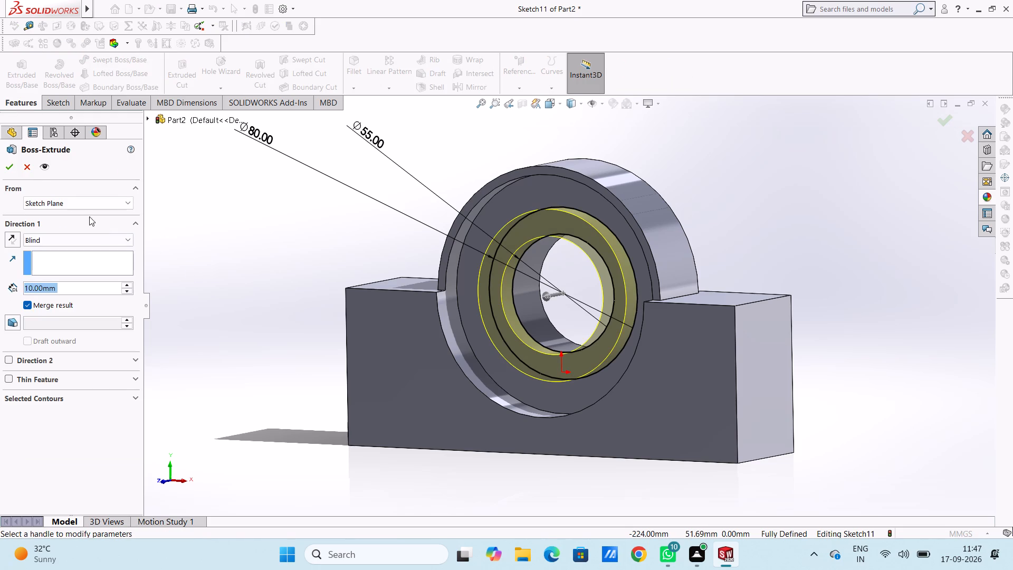
click(4, 169)
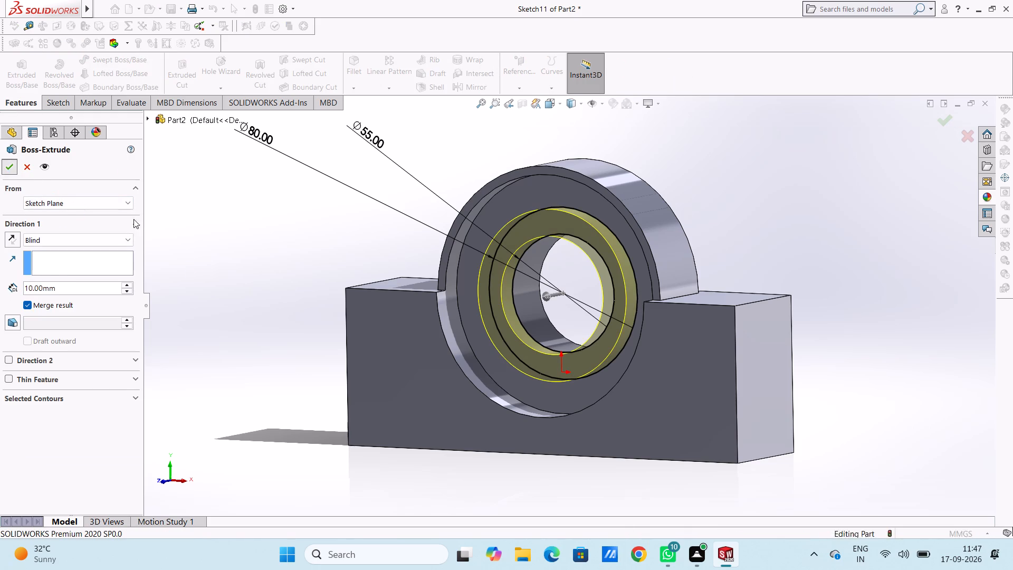
click(161, 214)
Fillet the outer circular edge of the front pocket's floor with a 3 mm radius.
scroll(564, 180, down, 1)
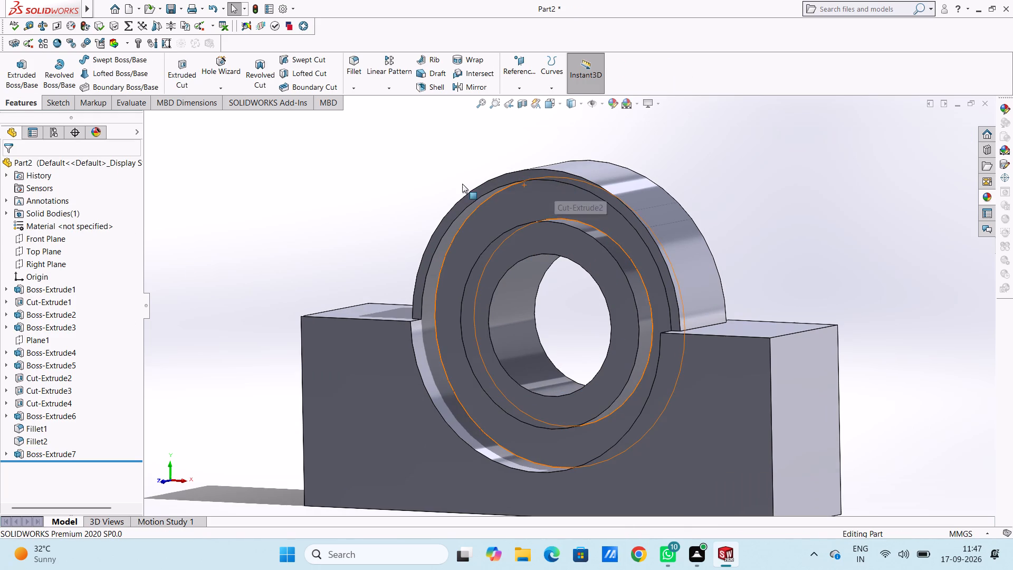
click(349, 61)
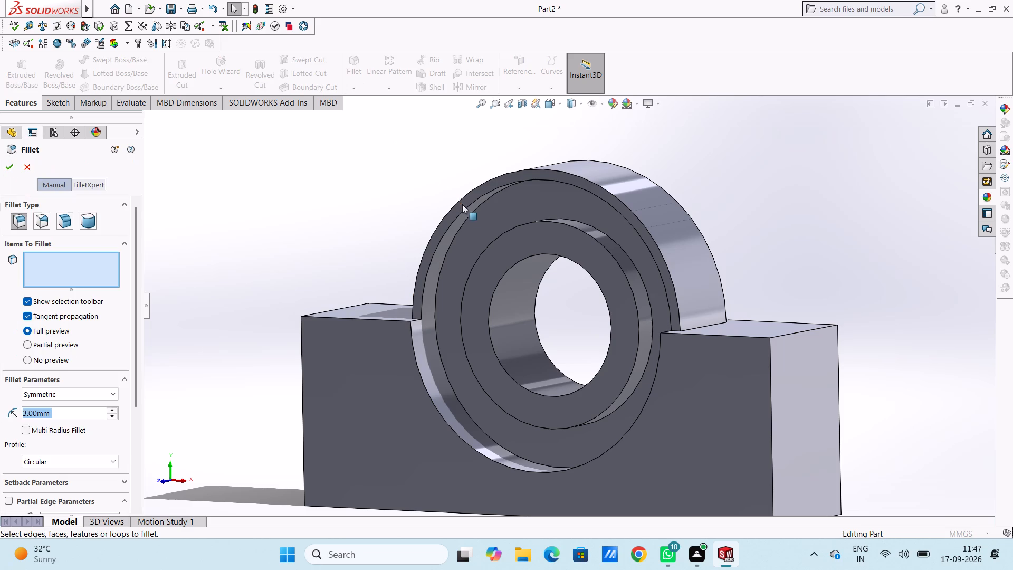
click(468, 217)
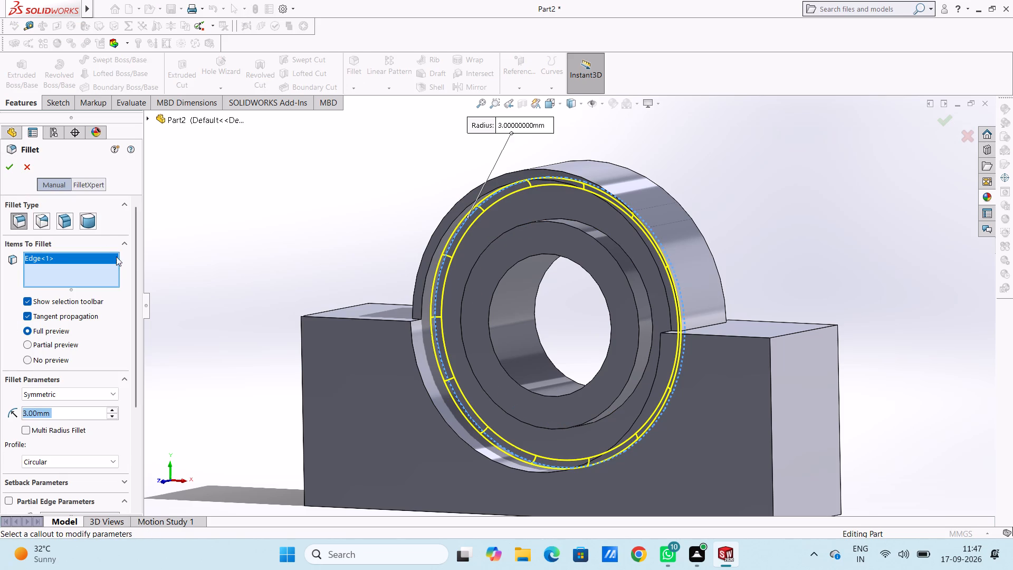
click(3, 163)
click(303, 178)
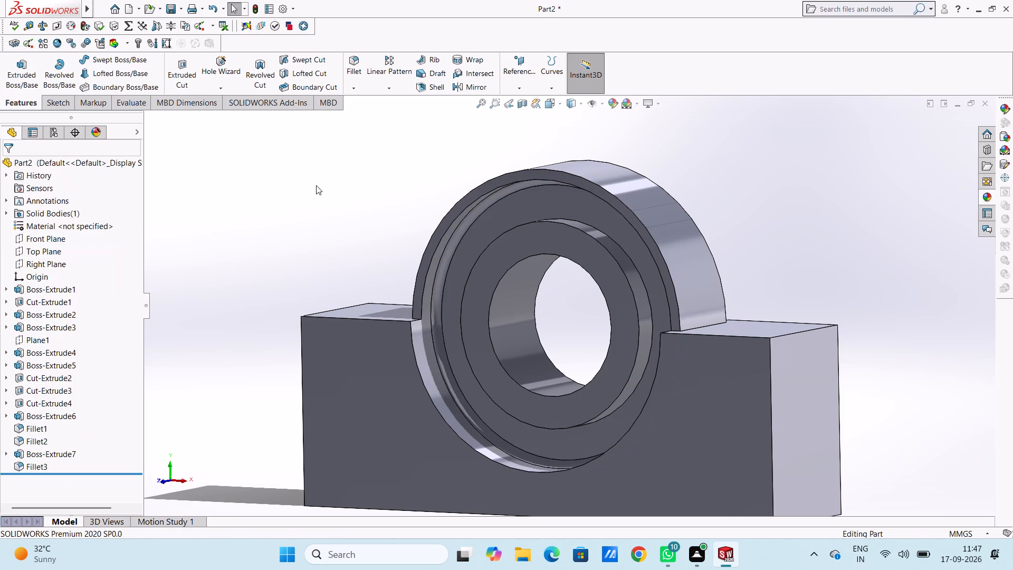
Fillet the 80 mm circular edge where the front ring meets the pocket floor with a 3 mm radius.
click(613, 237)
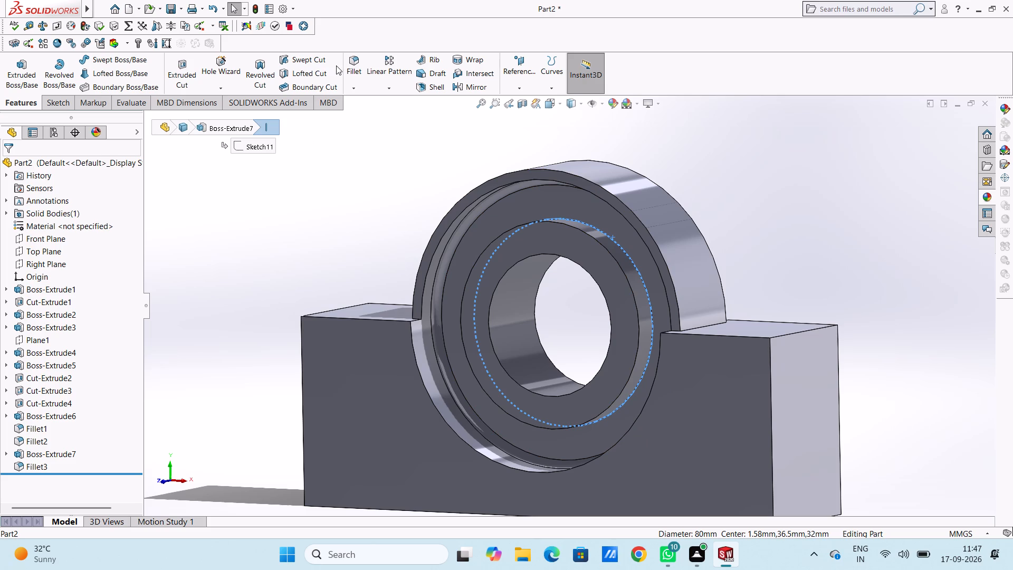
click(348, 65)
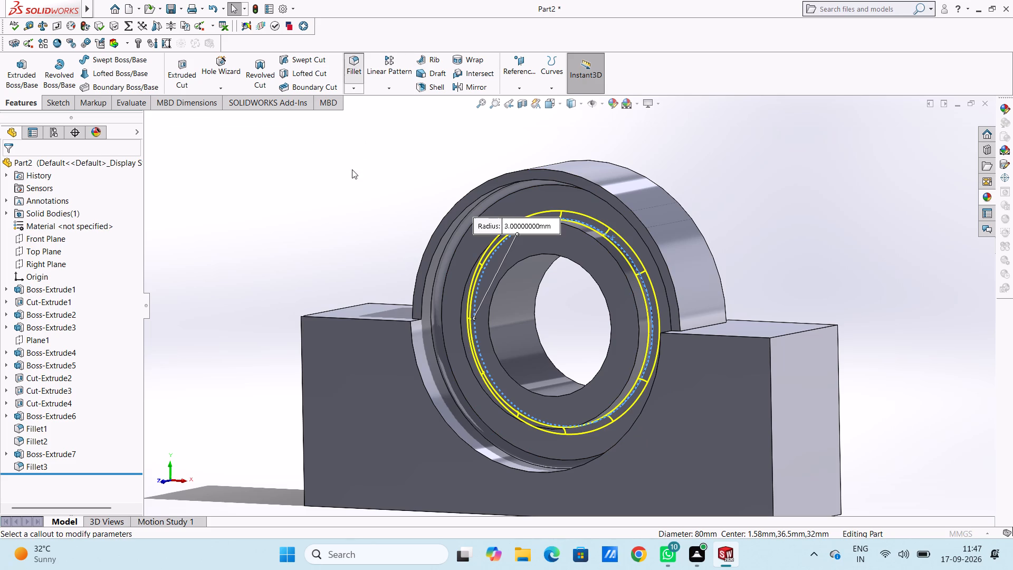
click(7, 166)
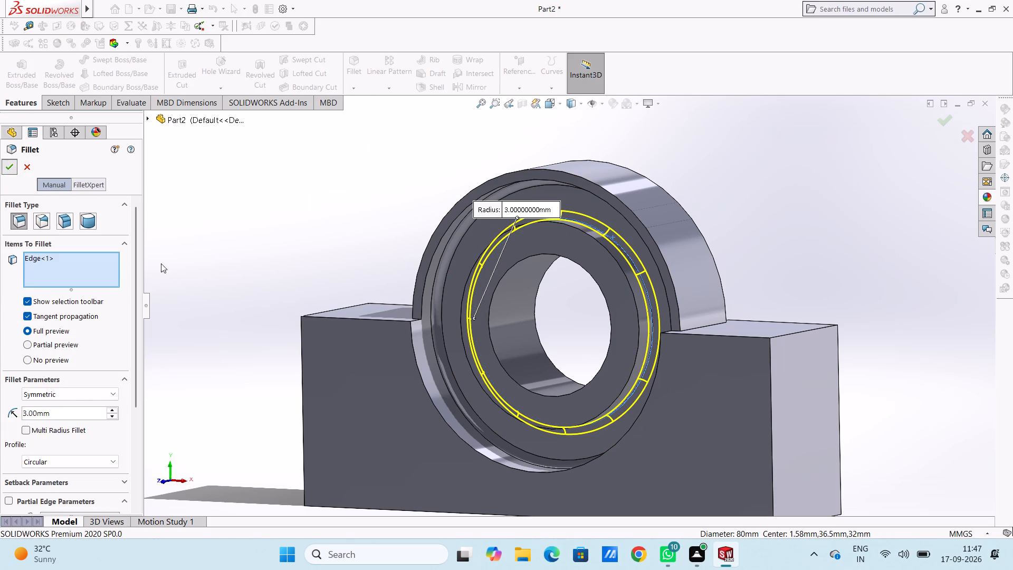
click(314, 196)
Examine the part from the front and back, including the pockets, rings and filleted edges on both sides.
middle_drag(260, 207, 318, 190)
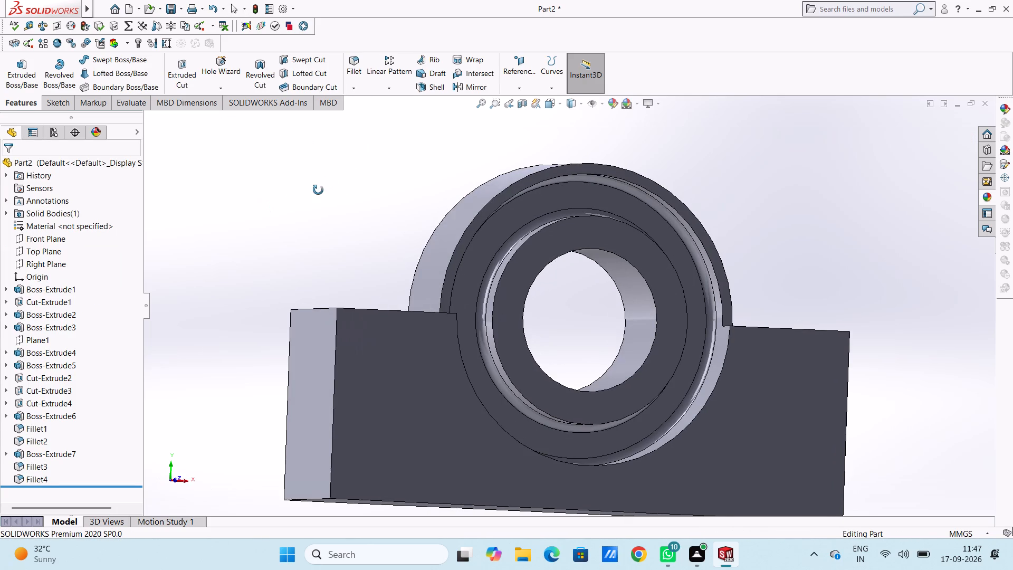
middle_drag(318, 190, 307, 196)
scroll(305, 199, up, 3)
scroll(384, 196, up, 1)
middle_drag(383, 196, 380, 196)
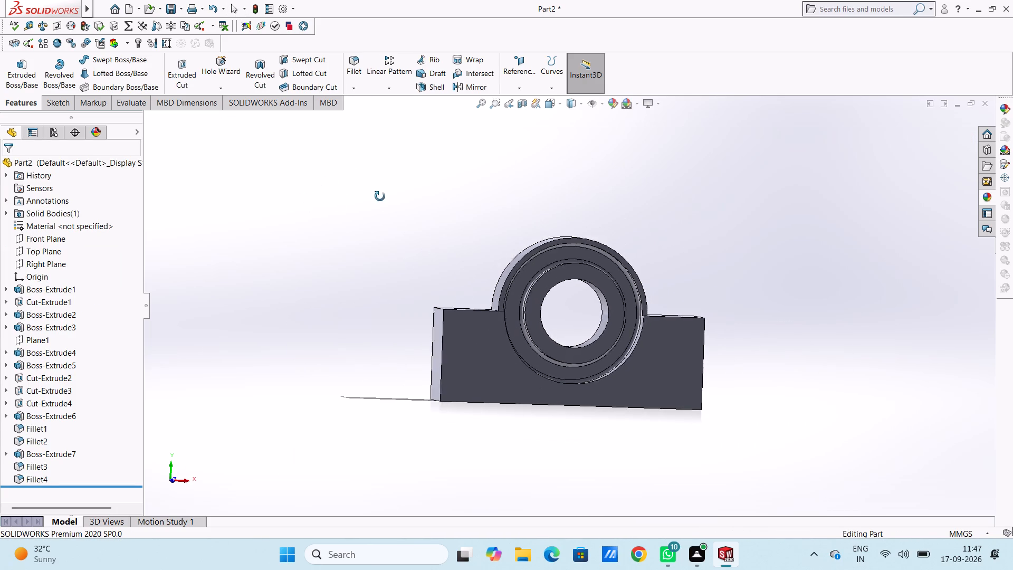
middle_drag(380, 196, 155, 214)
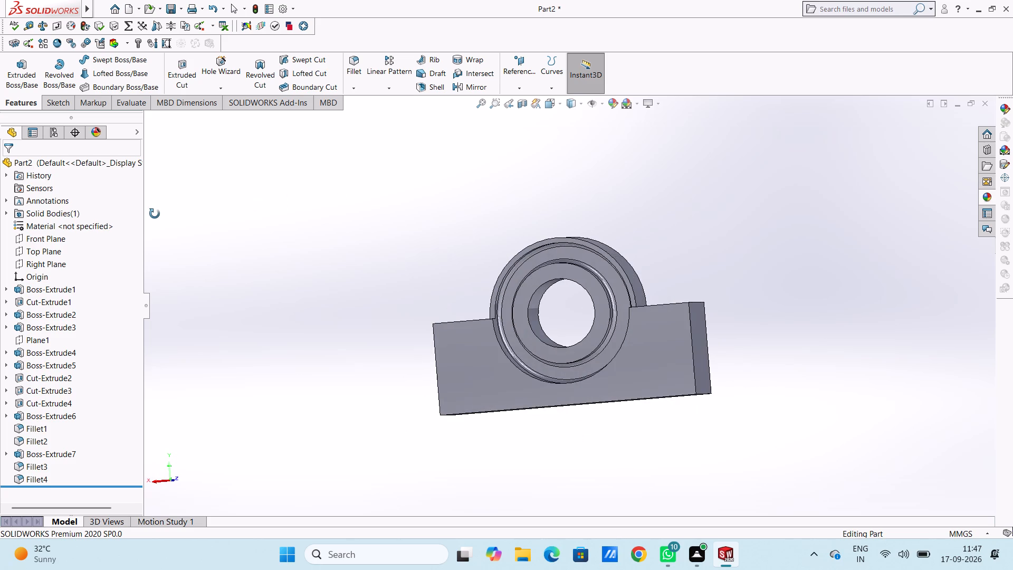
middle_drag(155, 214, 353, 248)
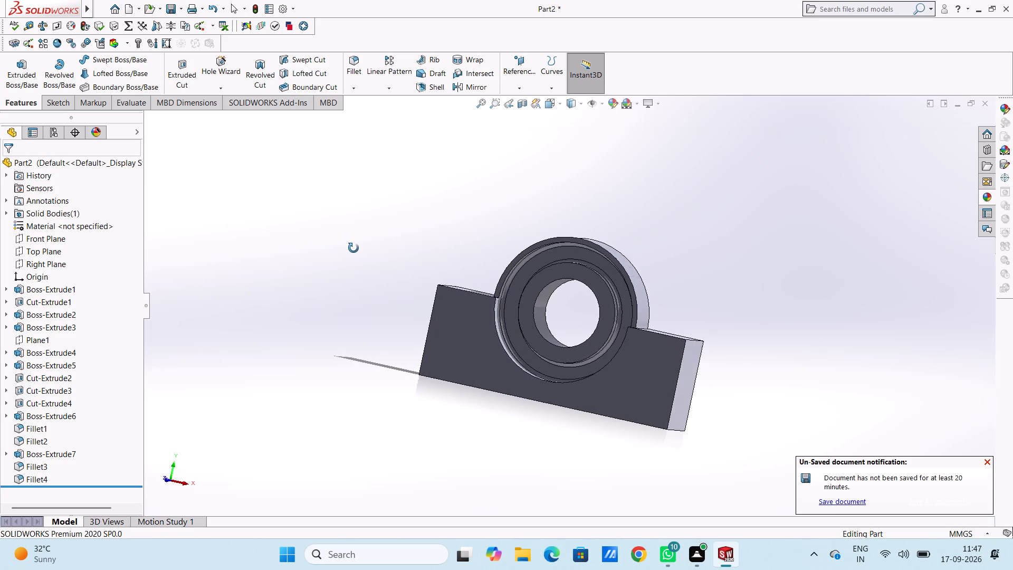
middle_drag(353, 248, 145, 263)
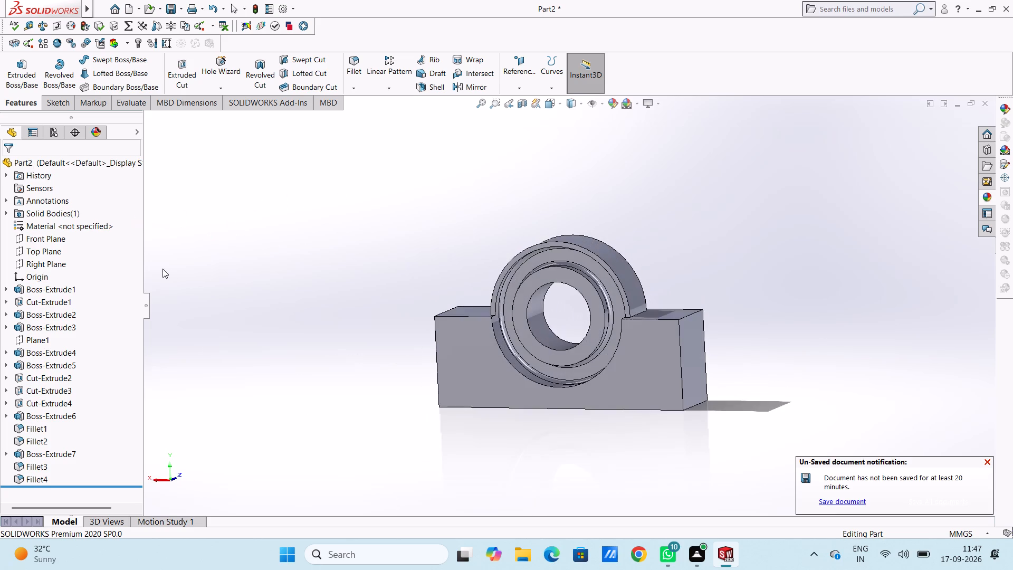
middle_drag(234, 286, 494, 318)
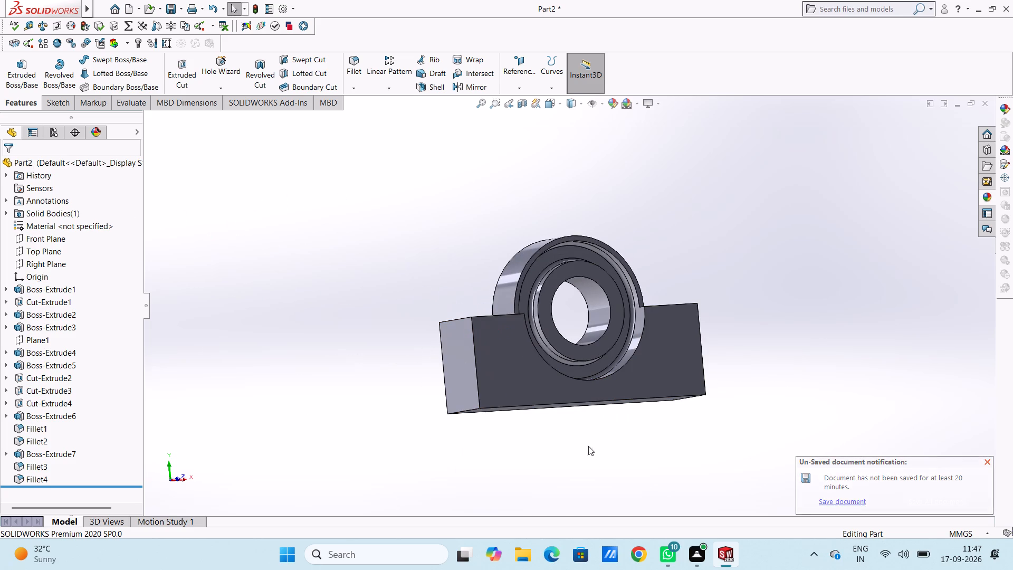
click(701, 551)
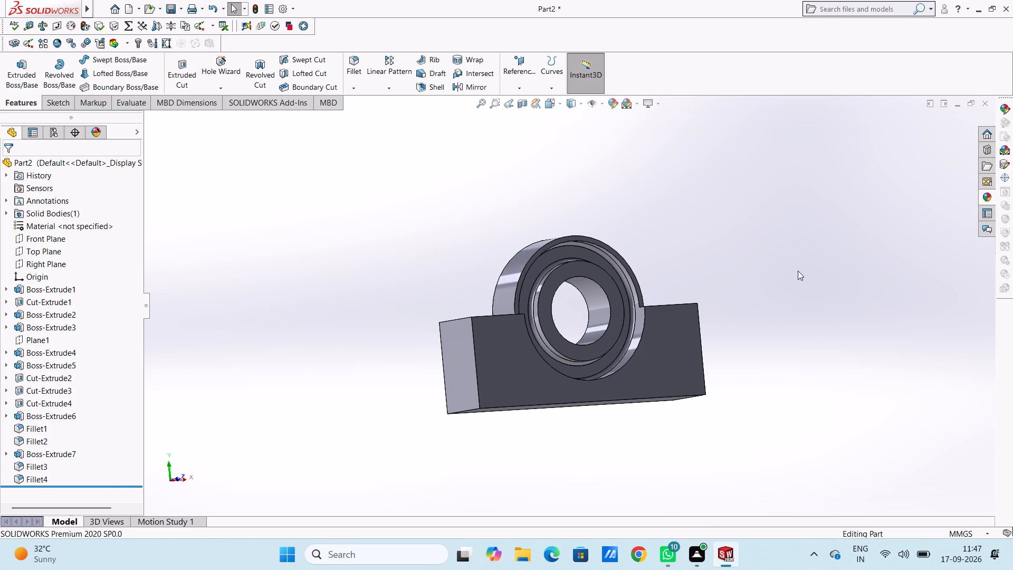
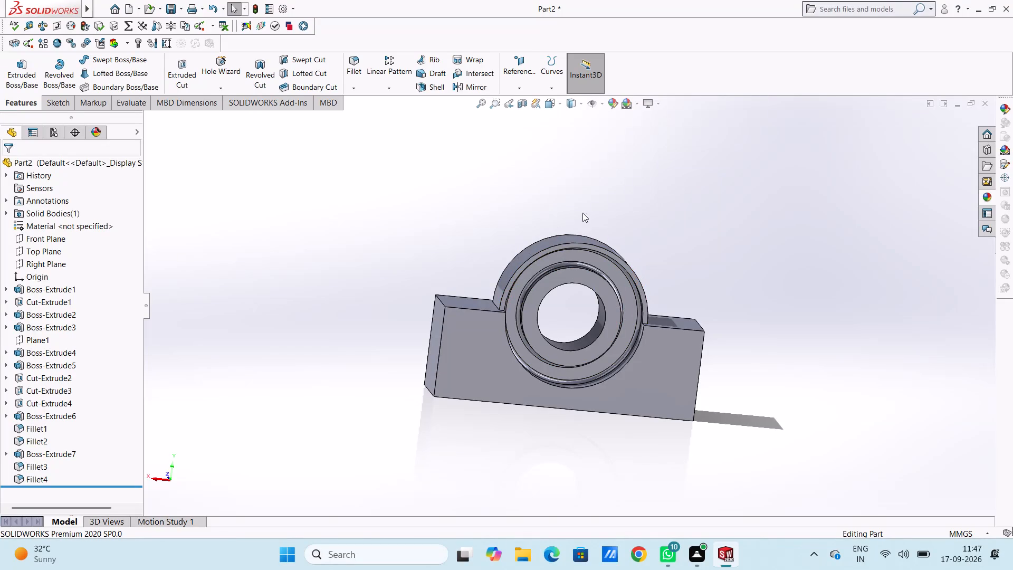
Start a new sketch on the front face of the 210 by 73 mm block, viewed from the front.
middle_drag(807, 289, 703, 297)
scroll(787, 296, up, 1)
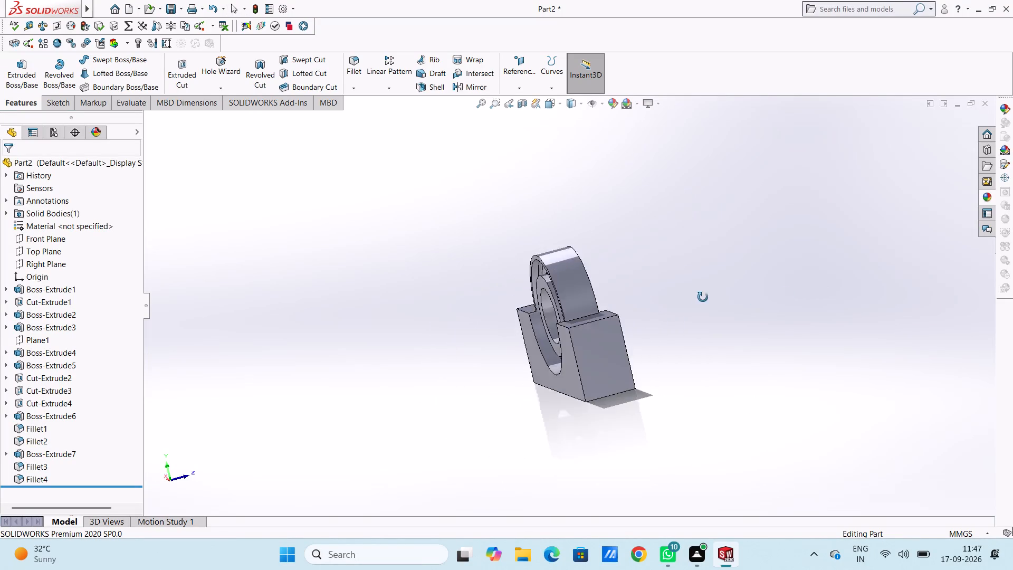
middle_drag(703, 297, 400, 349)
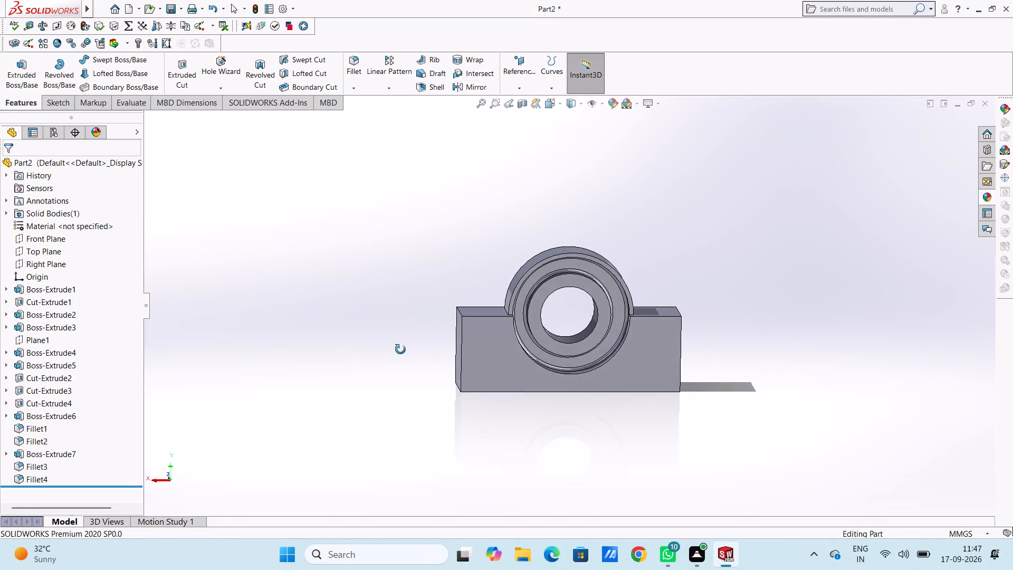
middle_drag(400, 349, 369, 335)
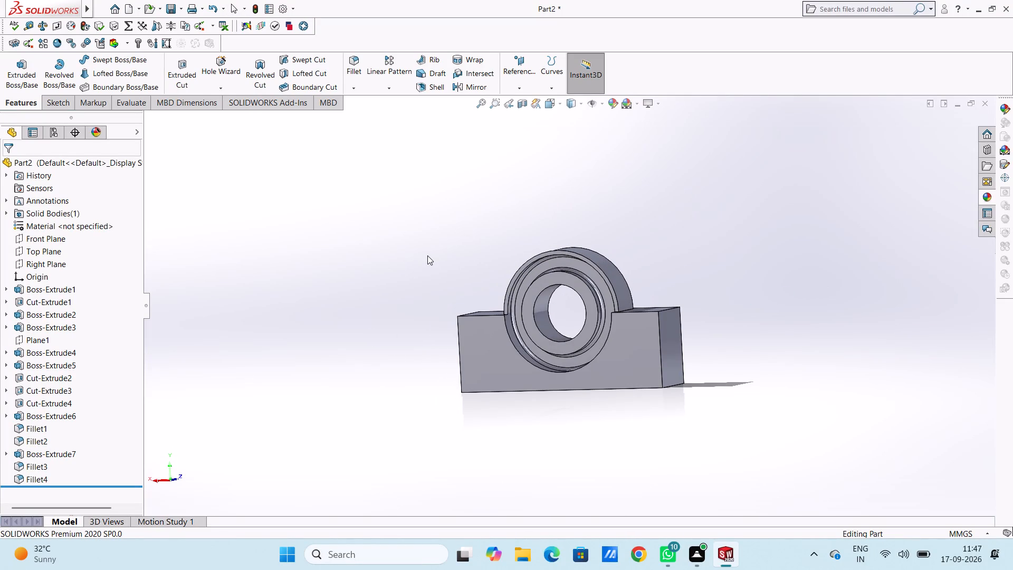
key(ctrl+5)
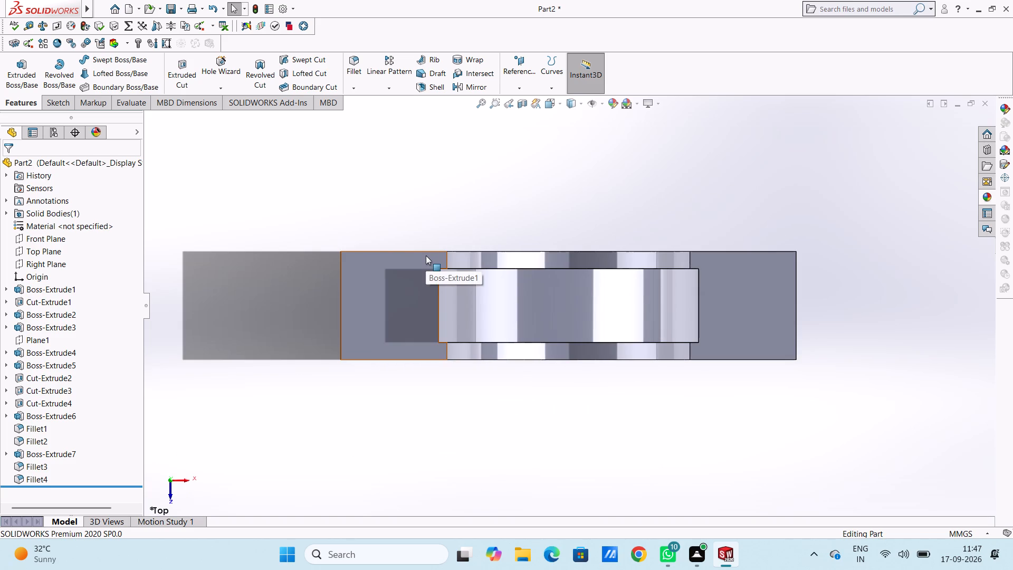
key(ctrl+1)
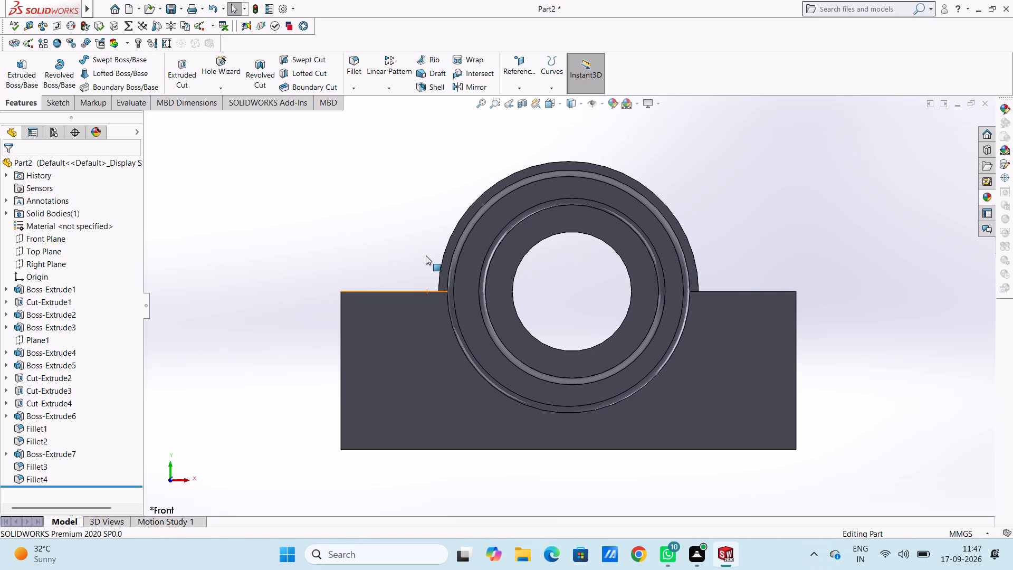
click(377, 353)
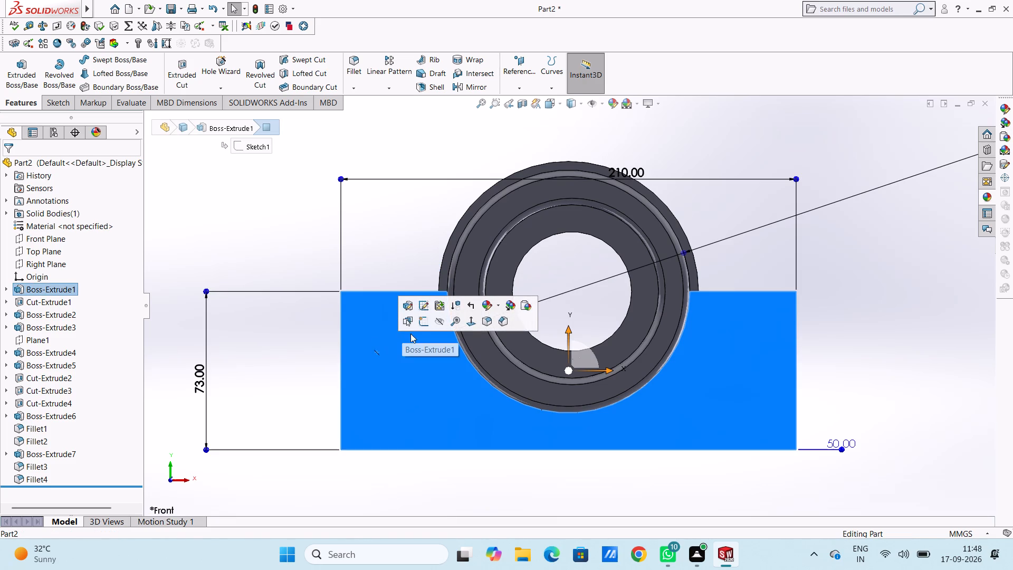
click(421, 324)
click(281, 280)
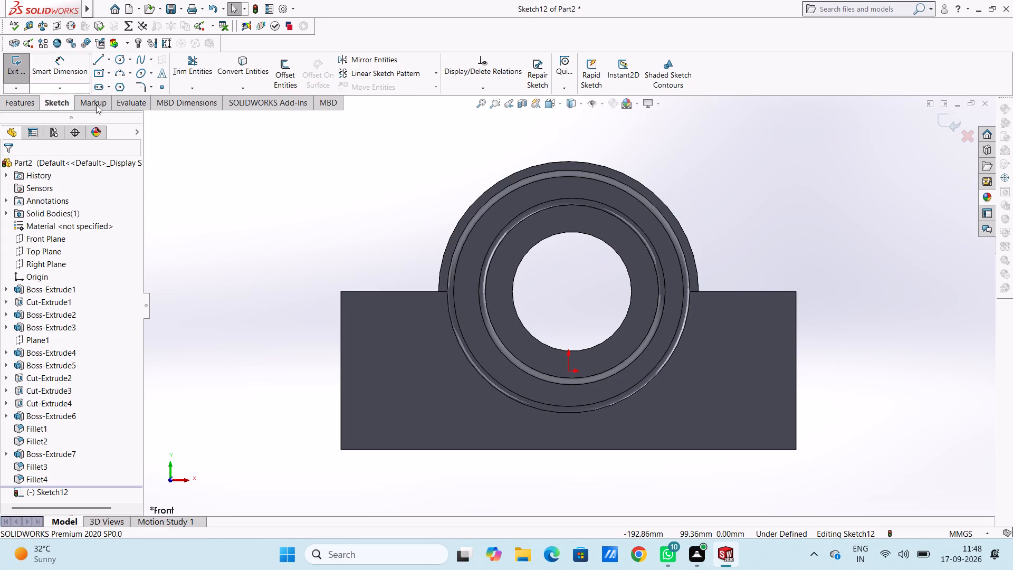
Sketch a circle with a 70 mm radius centred on the 55 mm through hole.
click(93, 58)
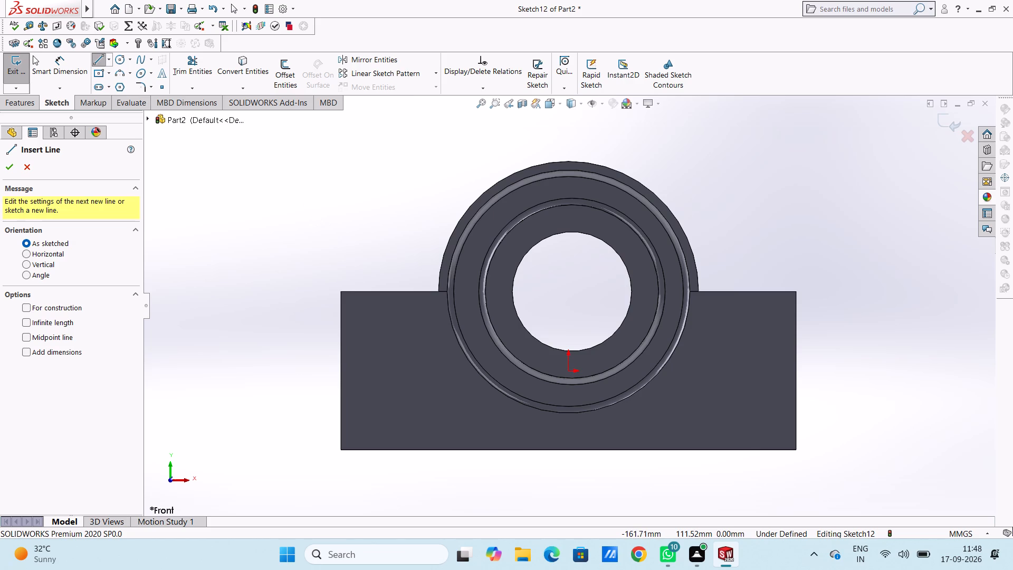
click(122, 60)
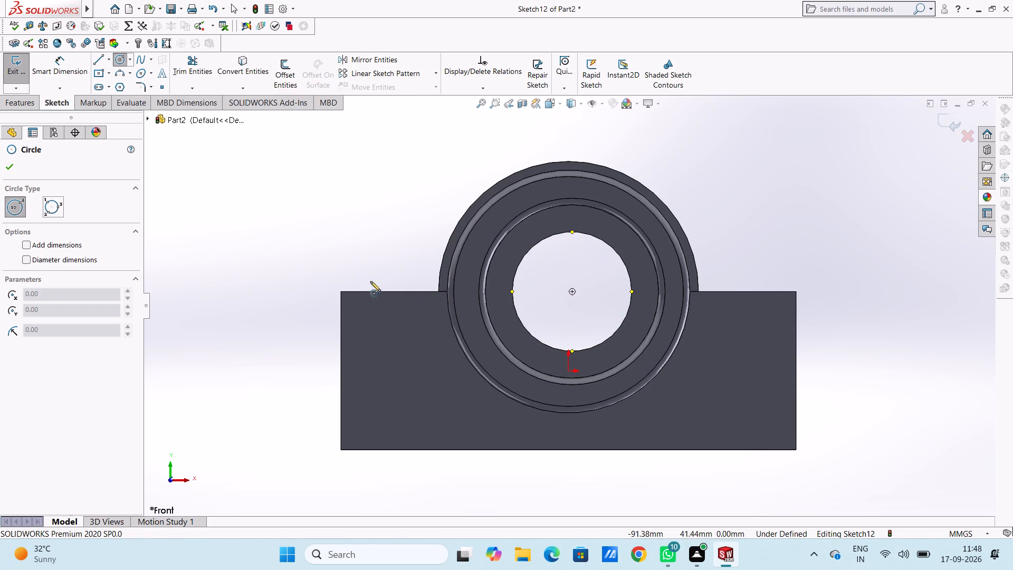
click(572, 290)
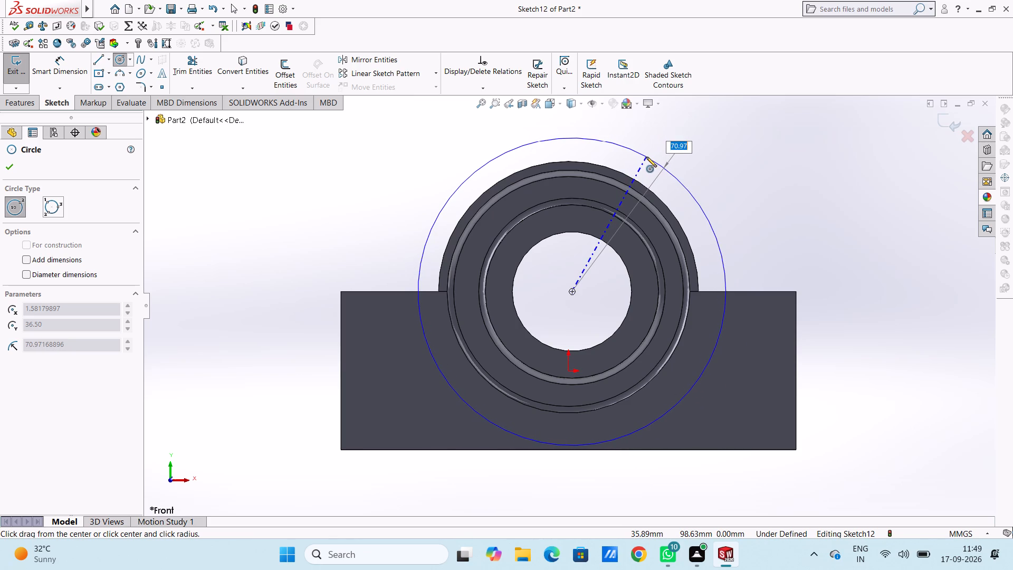
text(70)
key(Return)
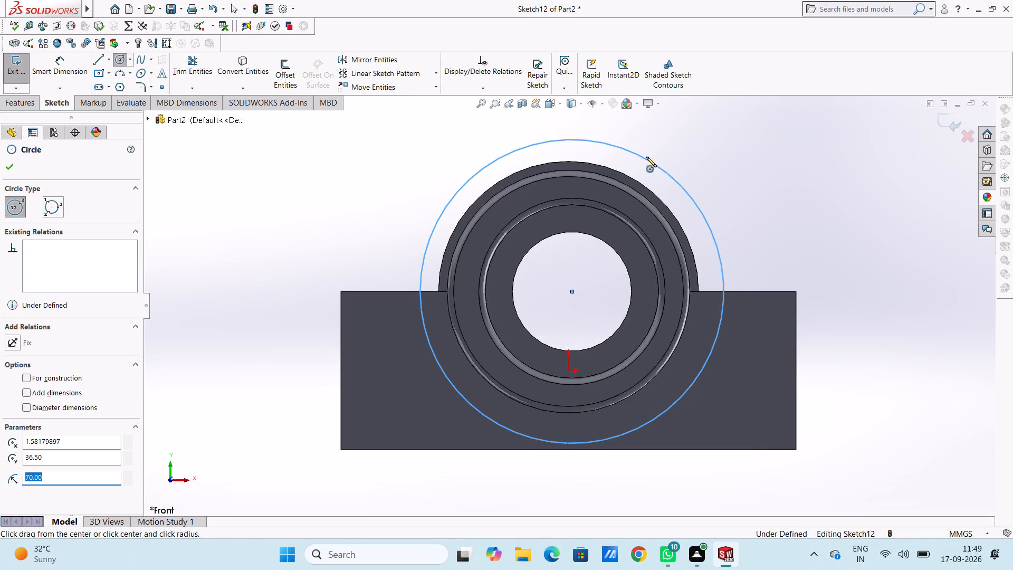
key(Escape)
key(Escape)
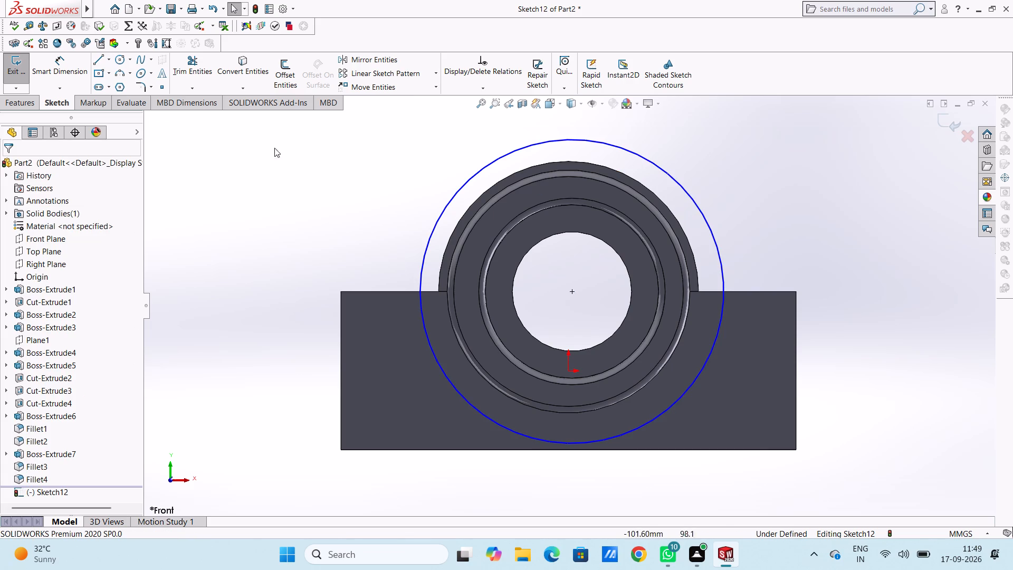
Sketch a line along the block's top edge from its upper left corner to the 70 mm radius circle.
click(99, 62)
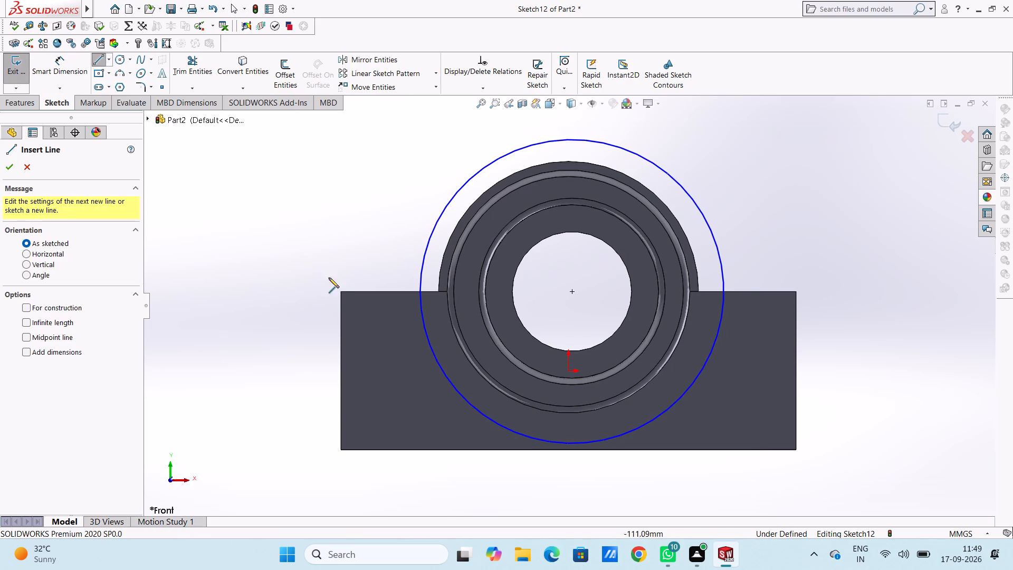
click(341, 291)
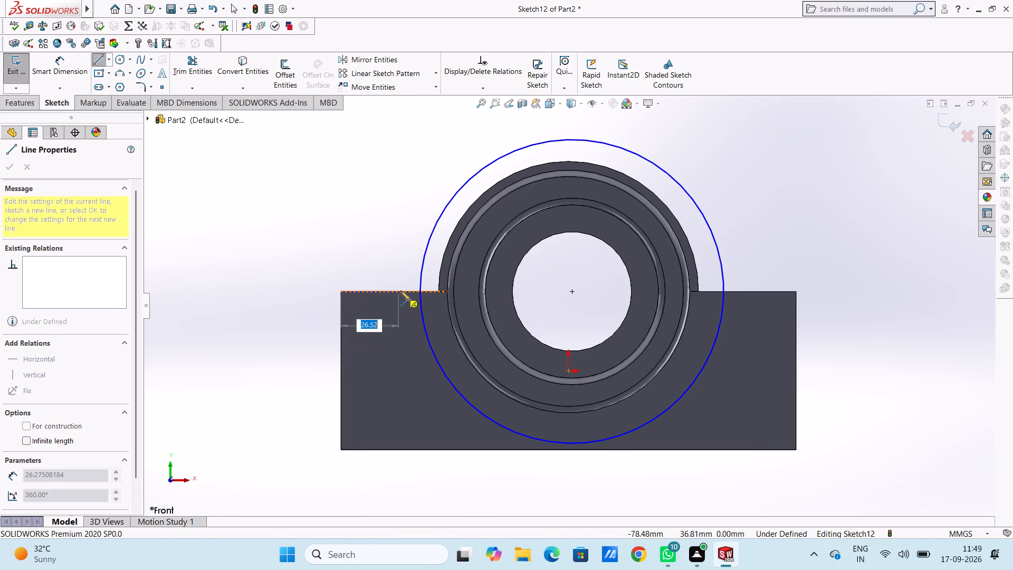
click(419, 292)
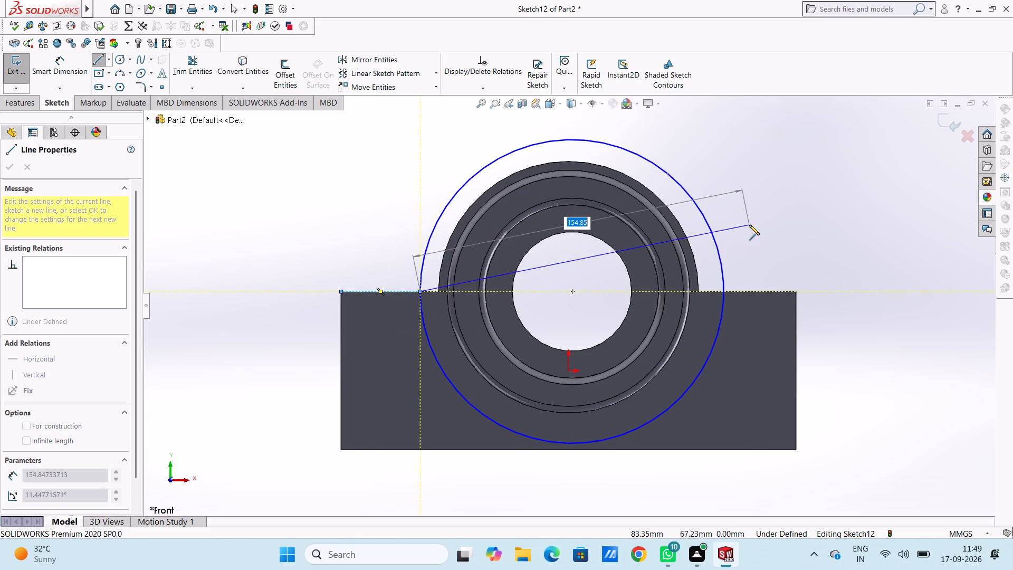
key(Escape)
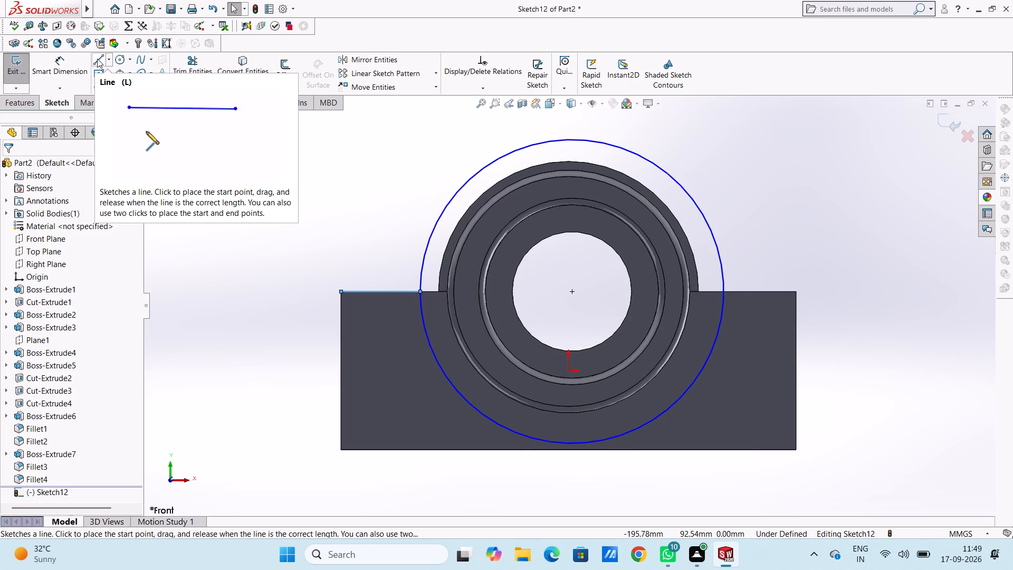
From the block's upper left corner, sketch a 20 mm vertical line upward and a horizontal line about 44 mm long towards the disc.
click(97, 59)
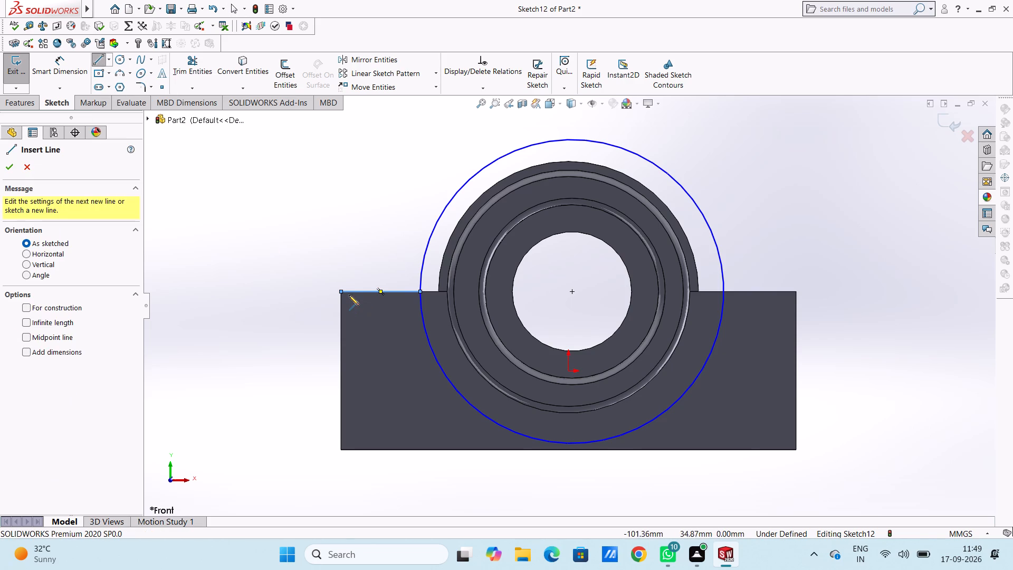
click(342, 293)
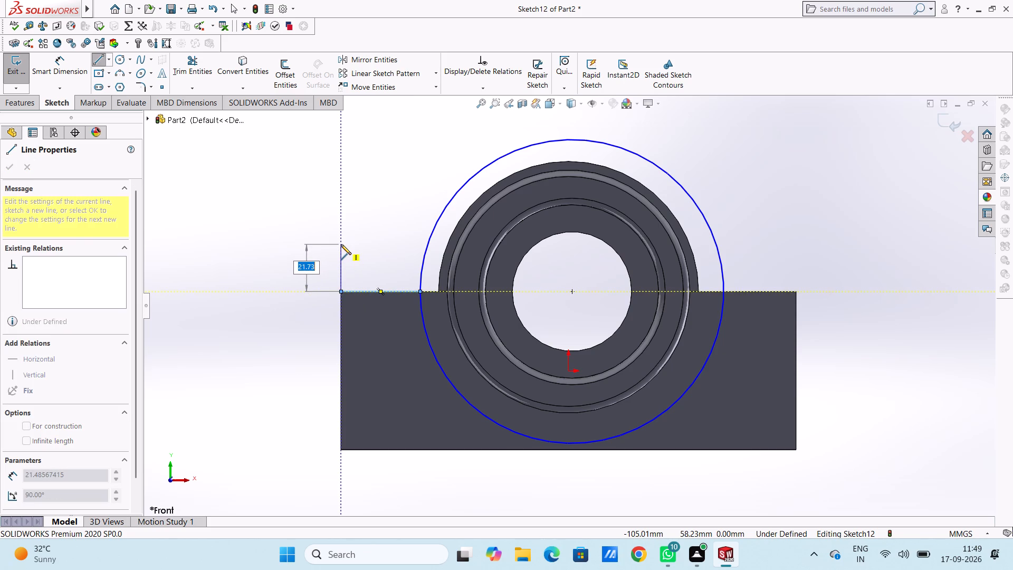
text(20)
key(Return)
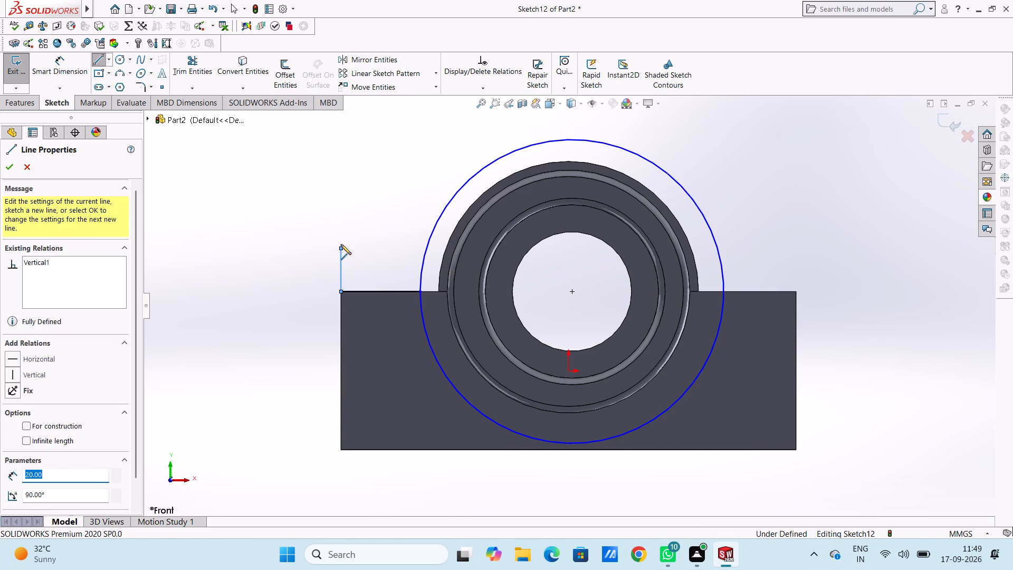
click(436, 246)
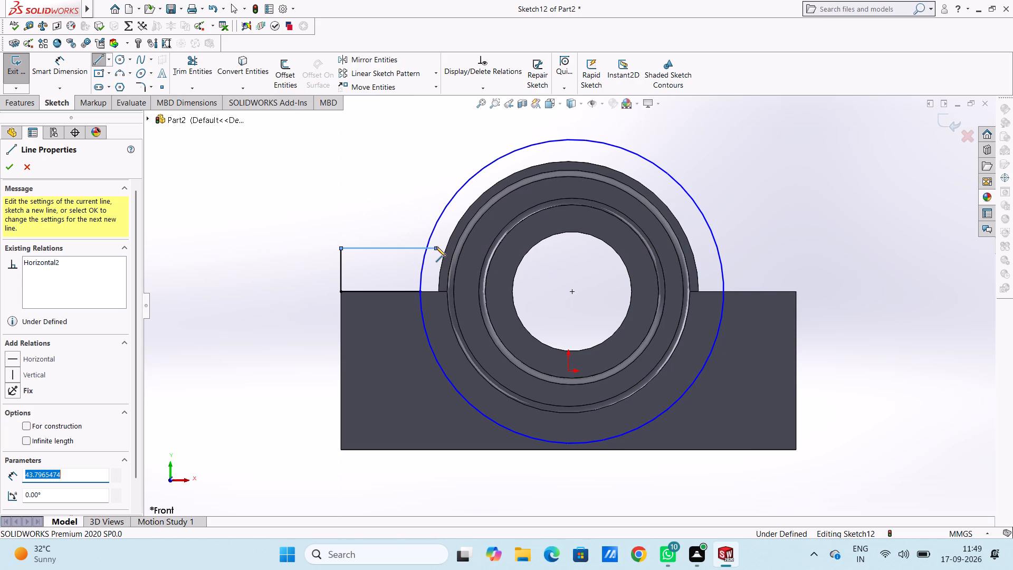
key(Escape)
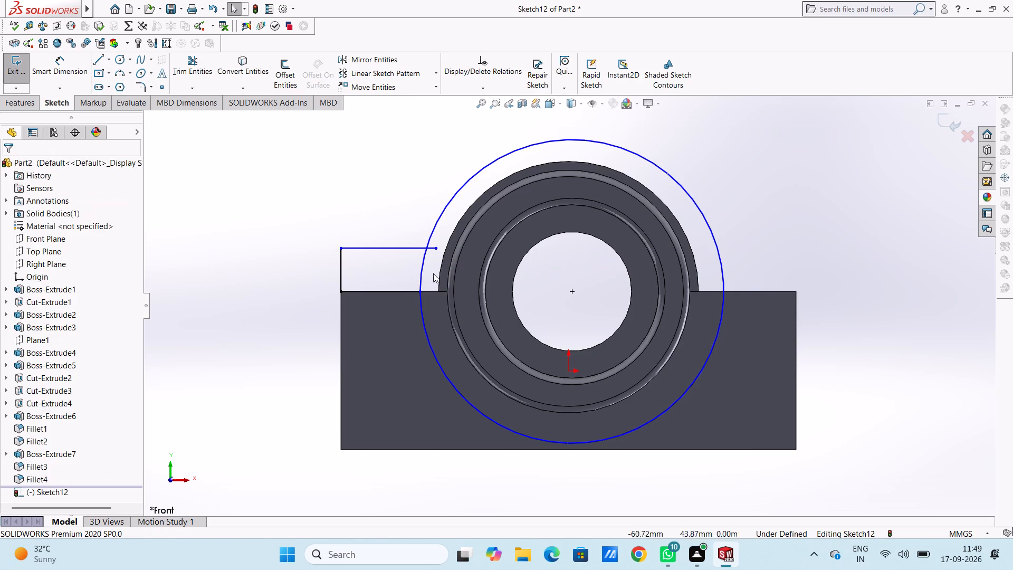
Sketch a line about 12 mm long on the block's top edge, from the disc's left outer edge back over the existing line.
click(95, 60)
click(438, 291)
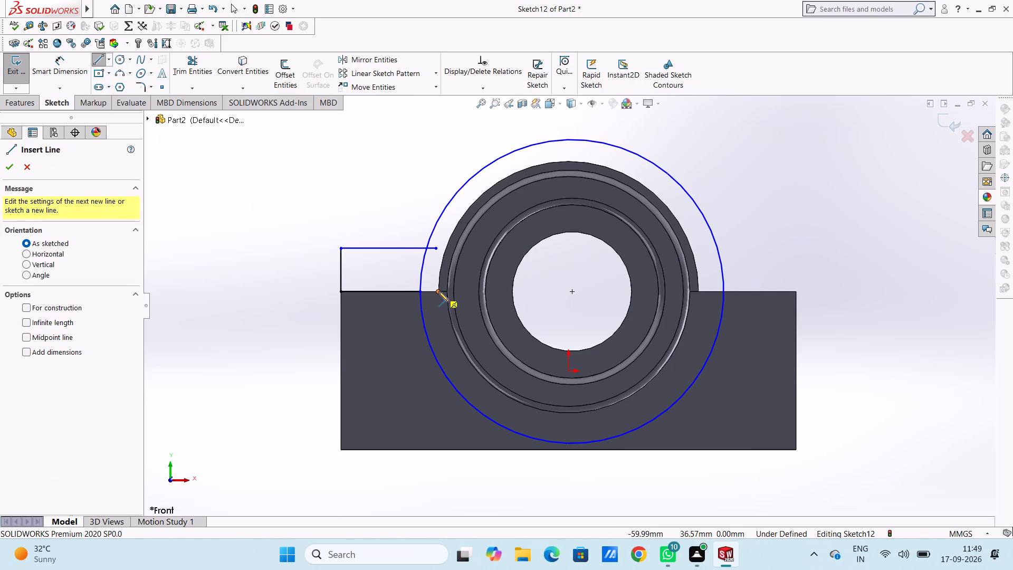
click(412, 291)
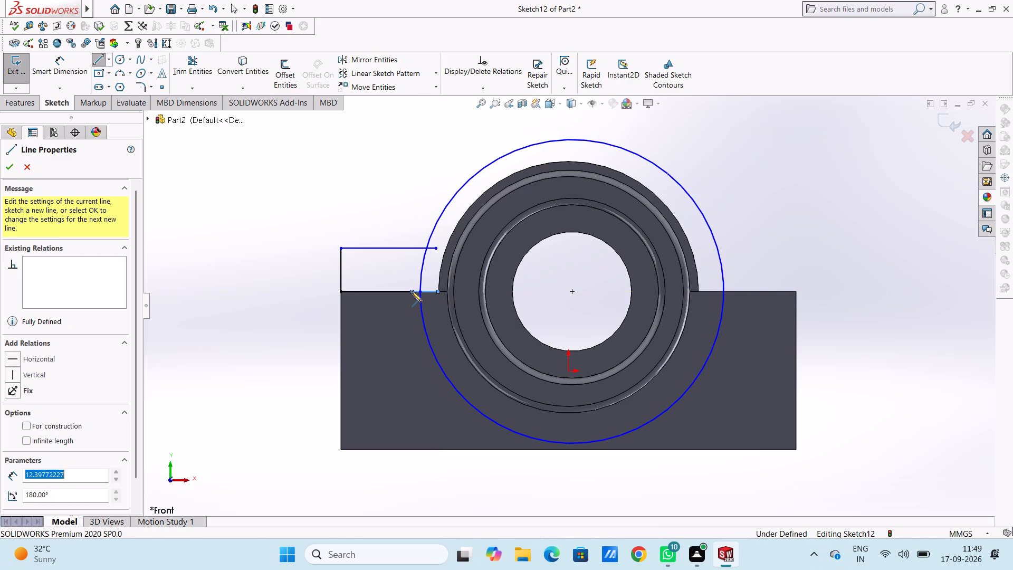
key(Escape)
Extend the upper outline about 166 mm horizontally to above the block's right end, down to its corner and 45 mm back to the disc.
scroll(651, 187, down, 2)
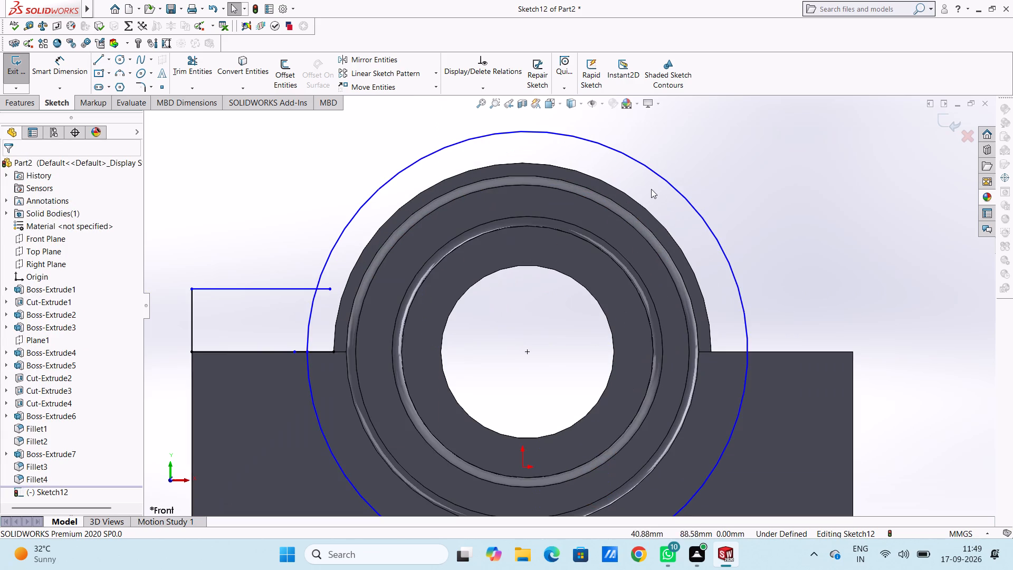
click(101, 62)
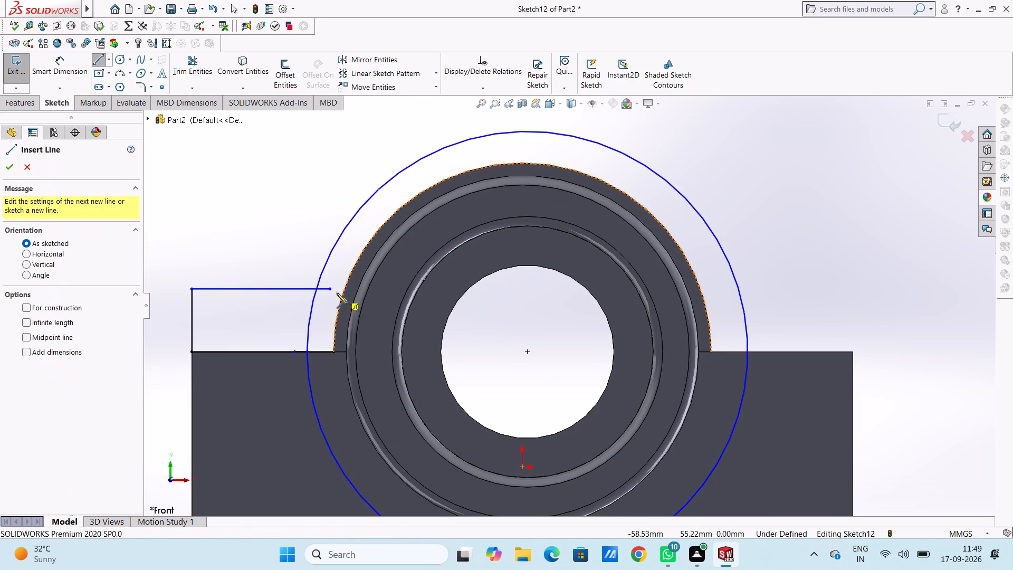
click(330, 288)
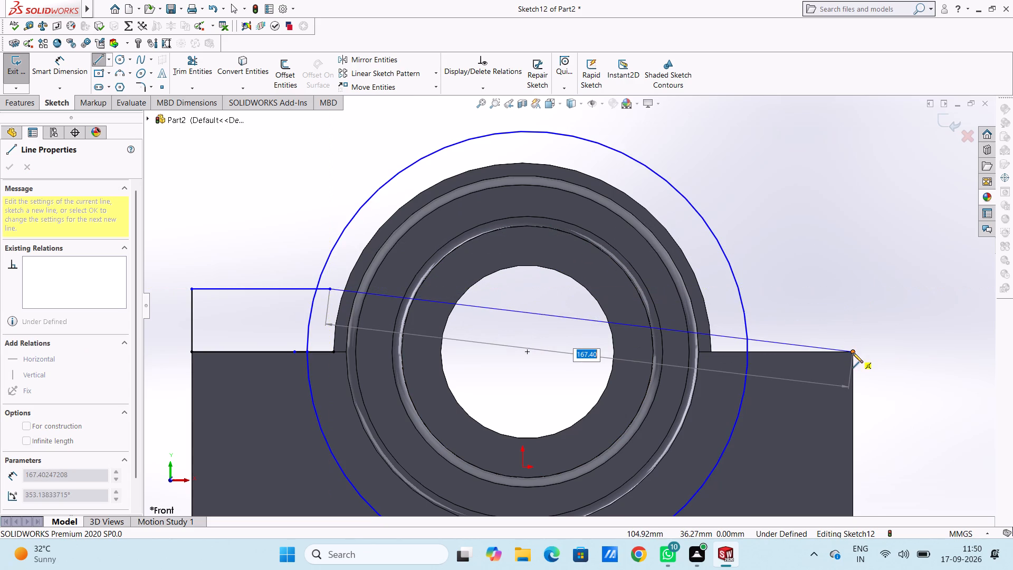
click(856, 290)
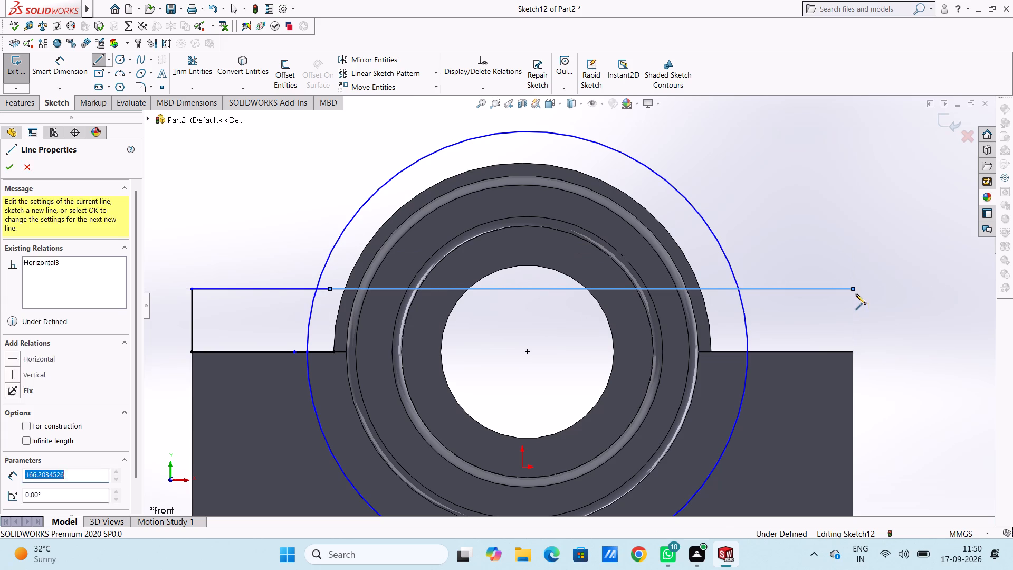
click(853, 352)
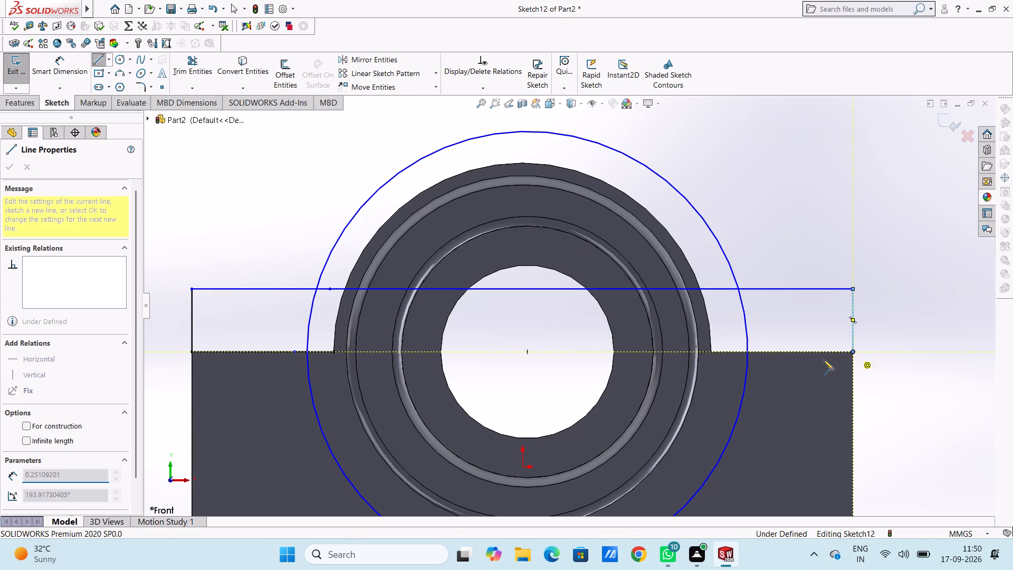
click(711, 351)
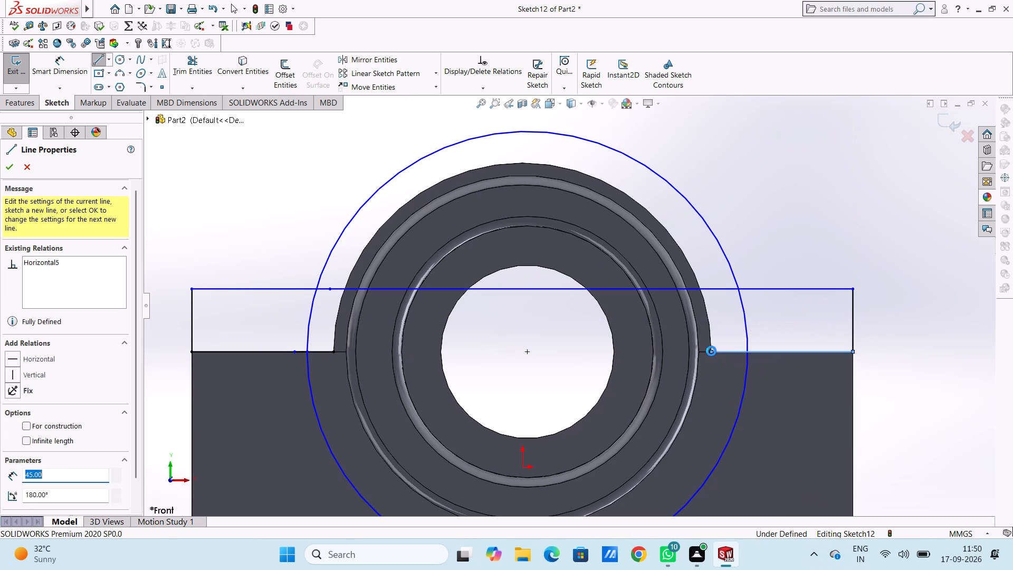
key(Escape)
key(Escape)
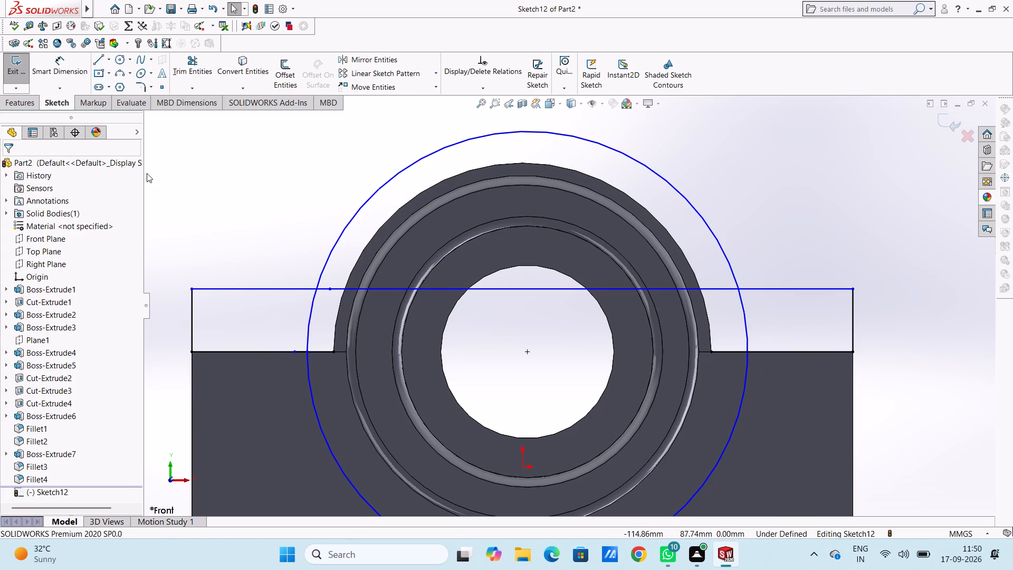
Sketch a three-point arc of 60 mm radius along the disc's upper outline, between its two meeting points with the block's top edge.
click(117, 70)
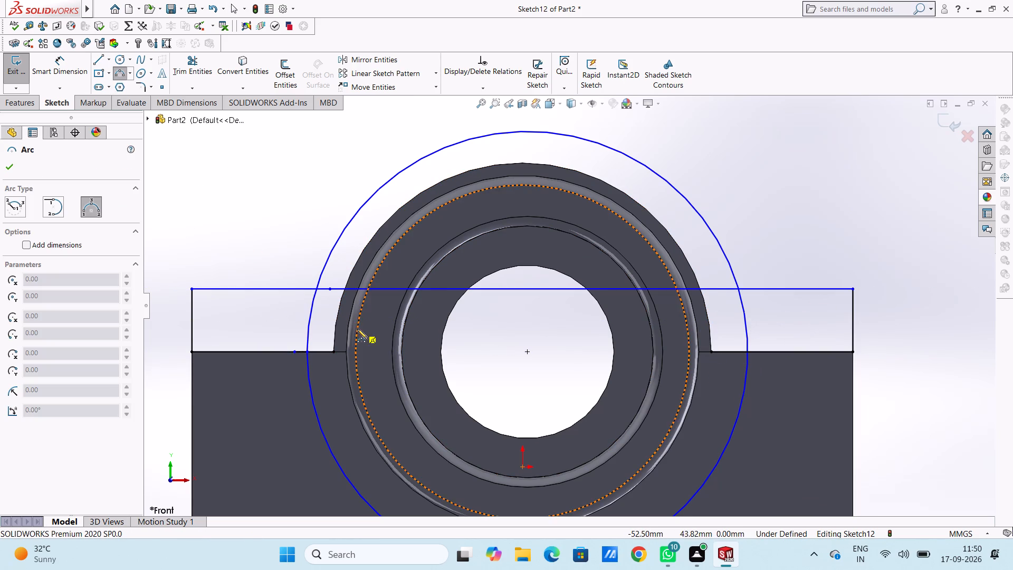
click(335, 351)
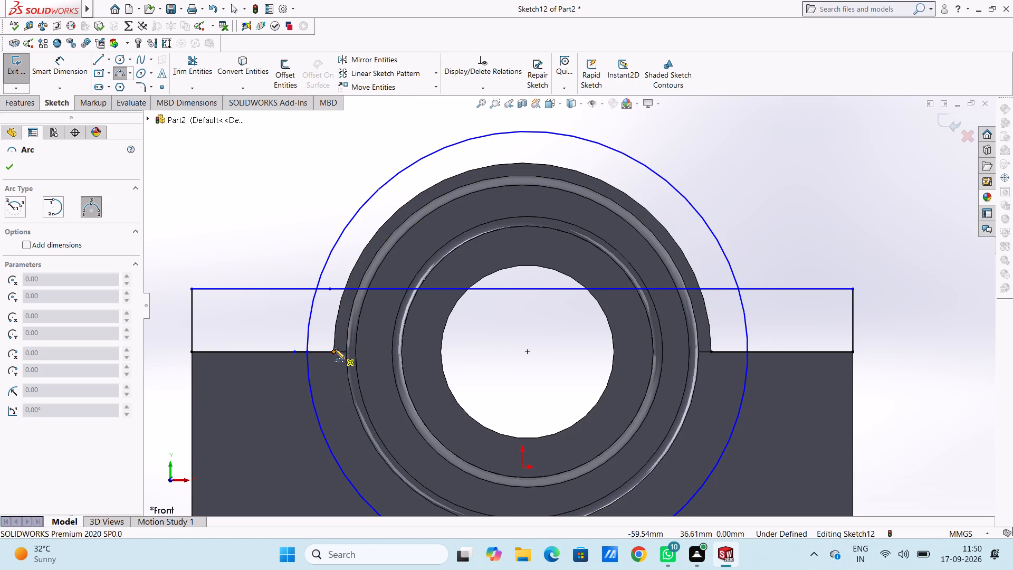
click(713, 353)
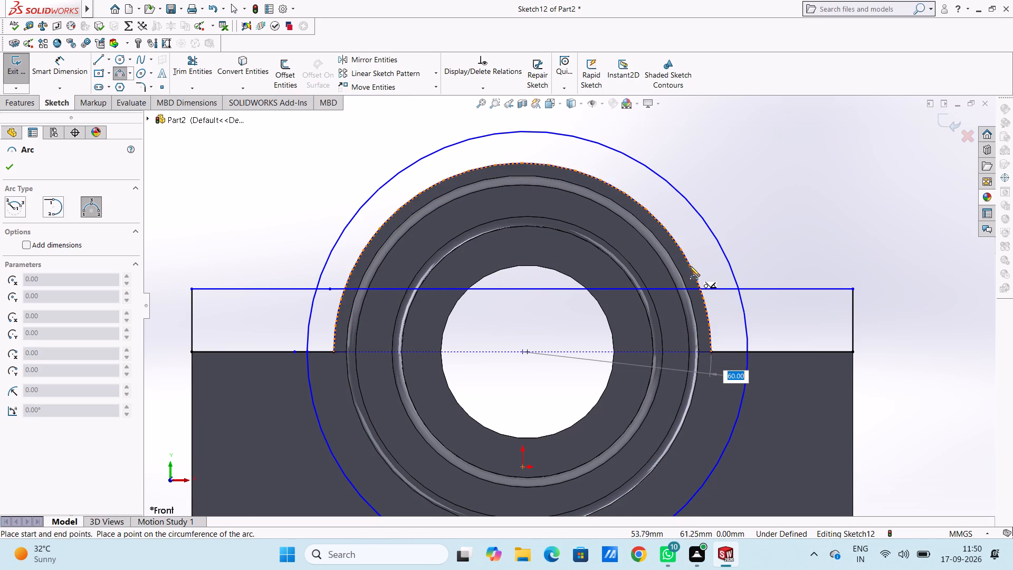
click(686, 253)
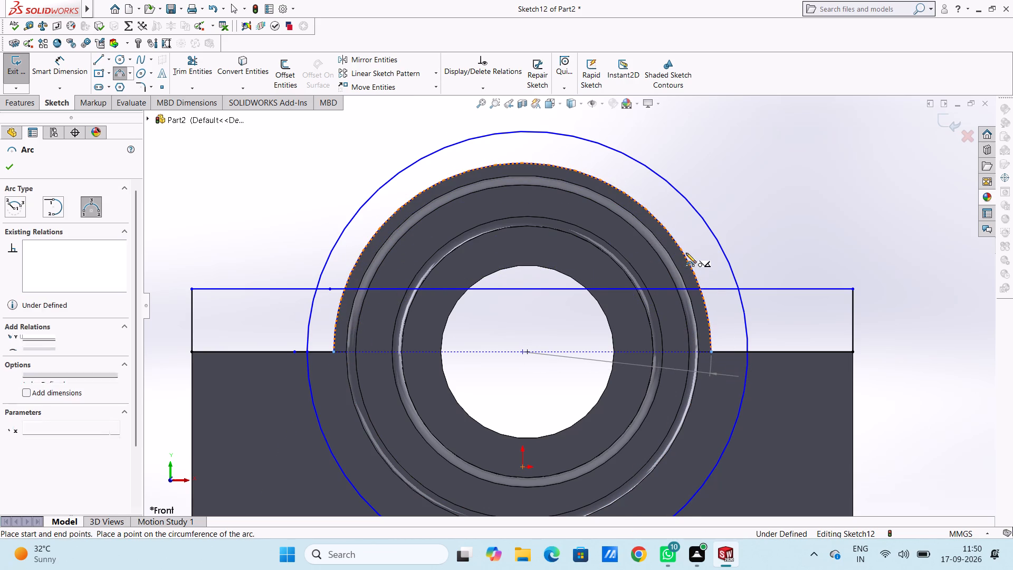
Trim away the upper horizontal line wherever it runs inside the large outer circle, leaving only the two flange tops.
key(Escape)
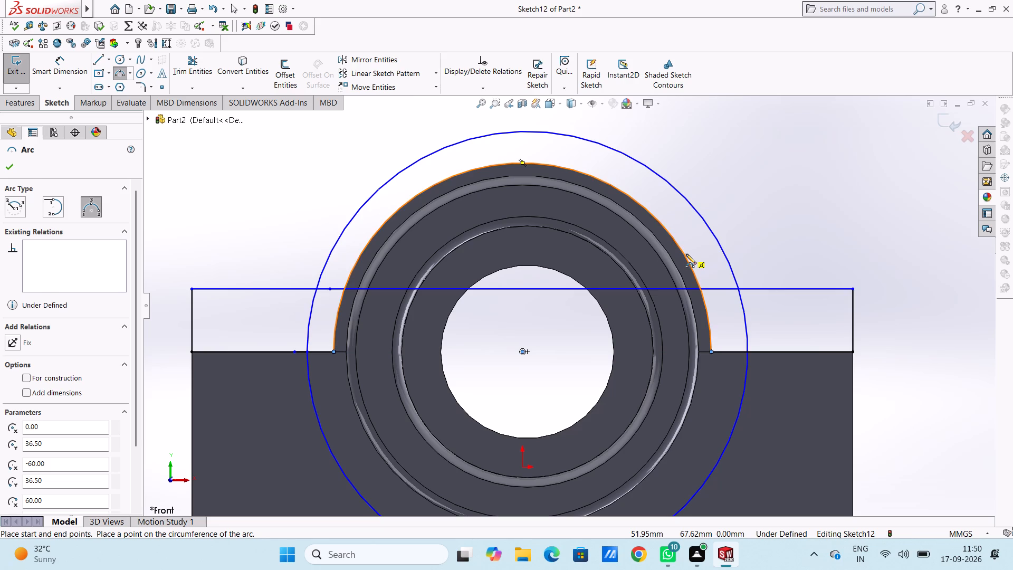
key(Escape)
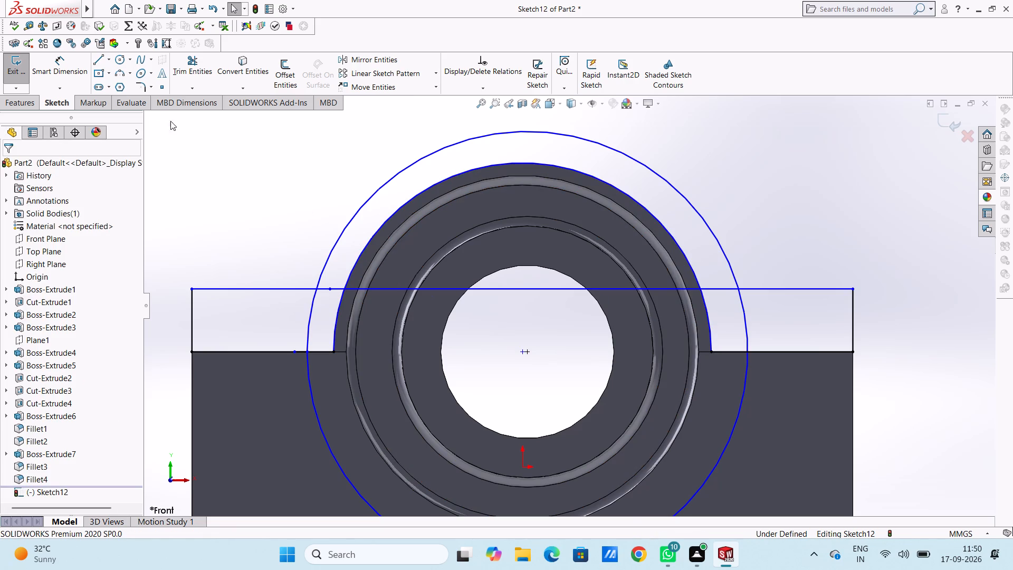
click(199, 59)
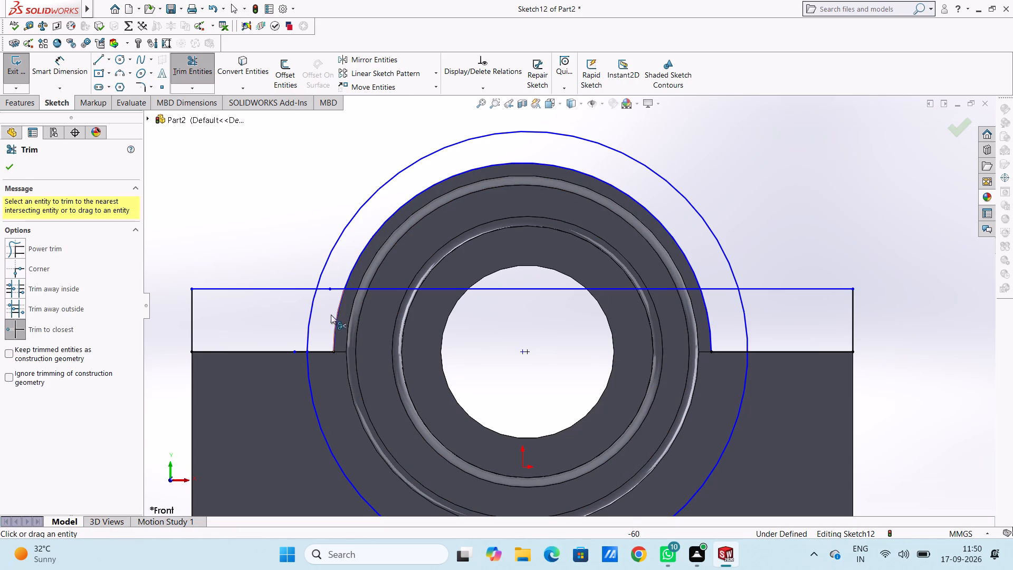
click(322, 289)
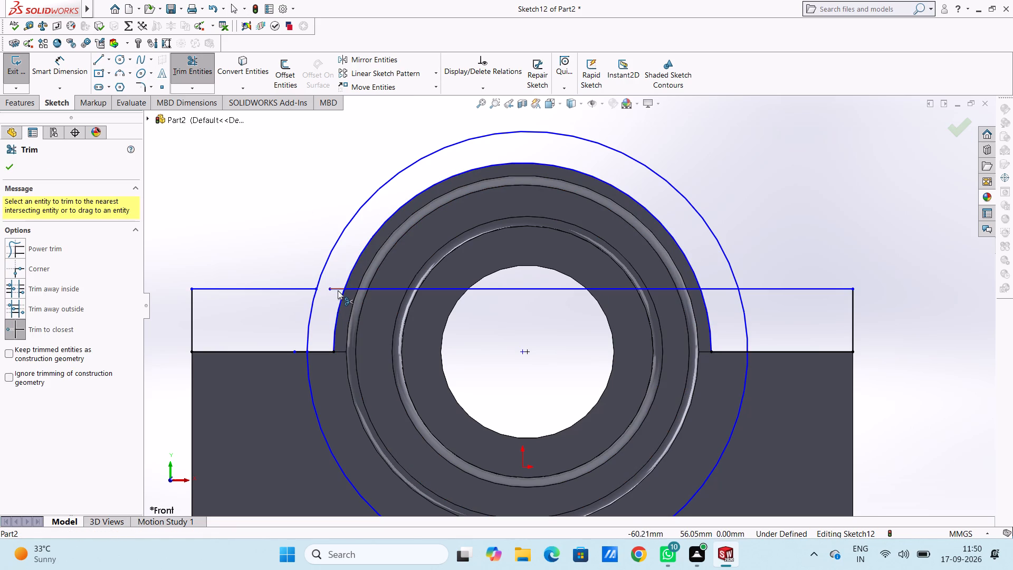
click(339, 290)
click(371, 288)
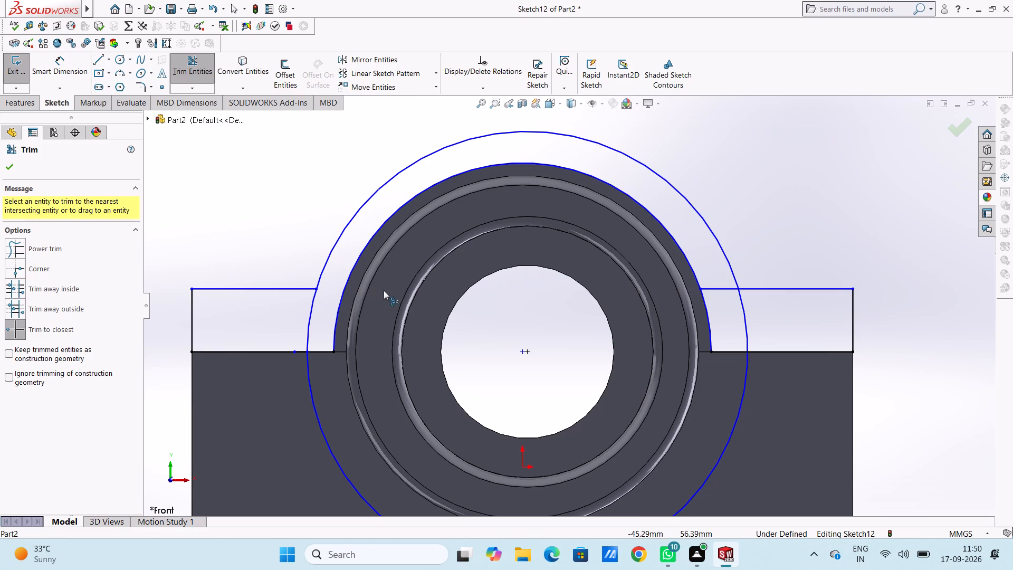
click(713, 287)
click(703, 350)
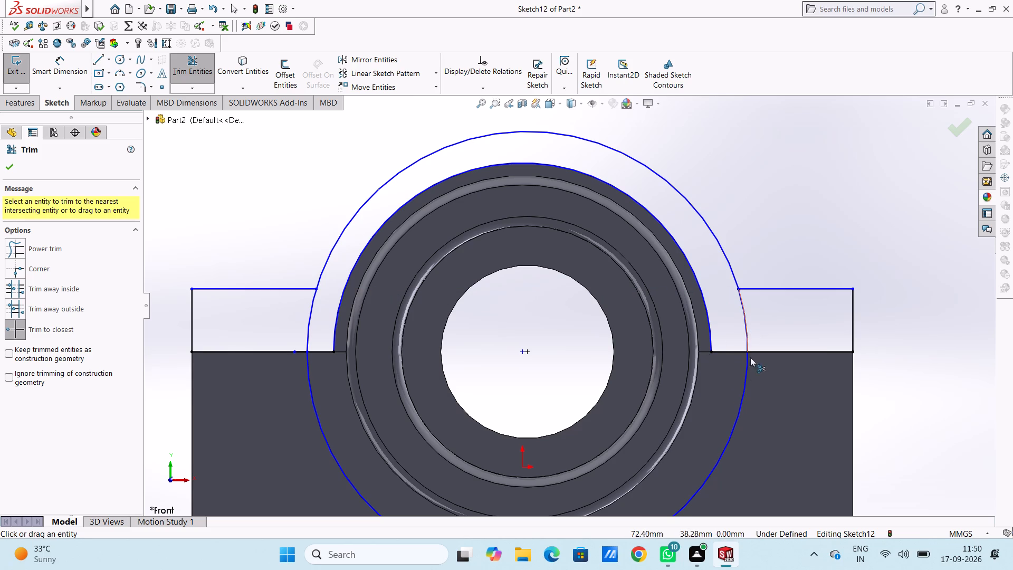
Trim off the outer circle's lower part and its two short segments between the flange tops and the block's top edge.
click(747, 384)
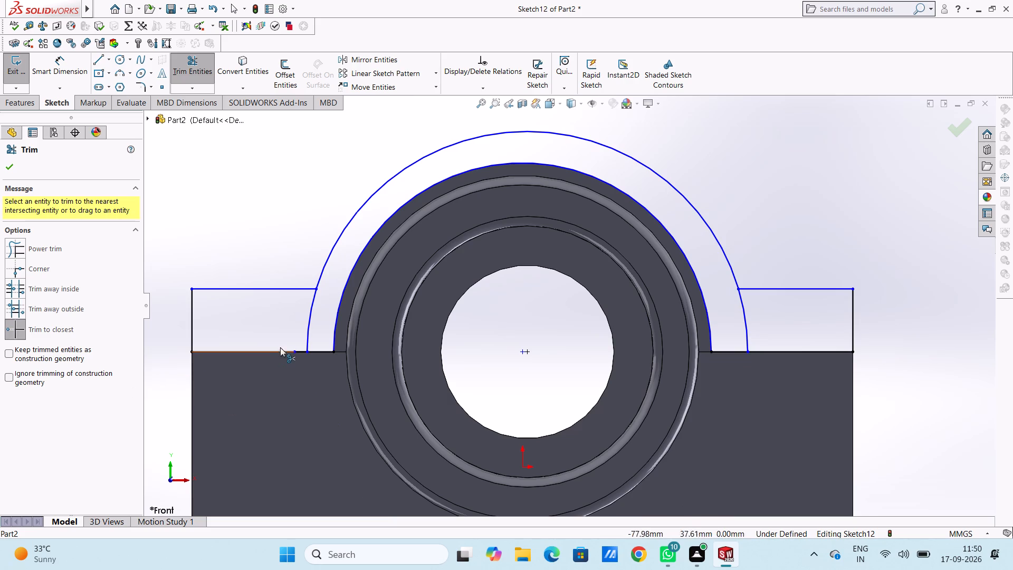
scroll(336, 284, down, 1)
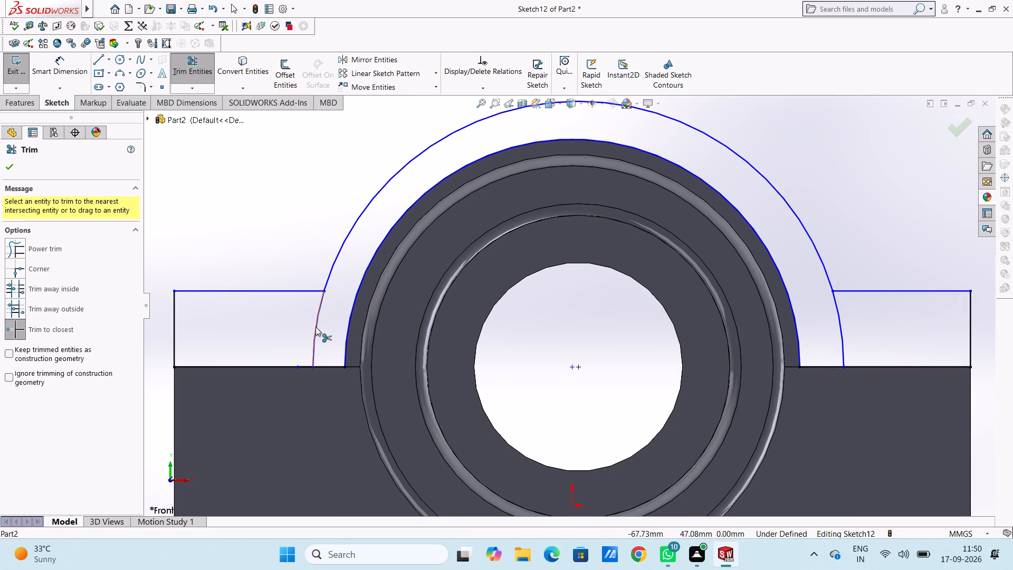
click(316, 327)
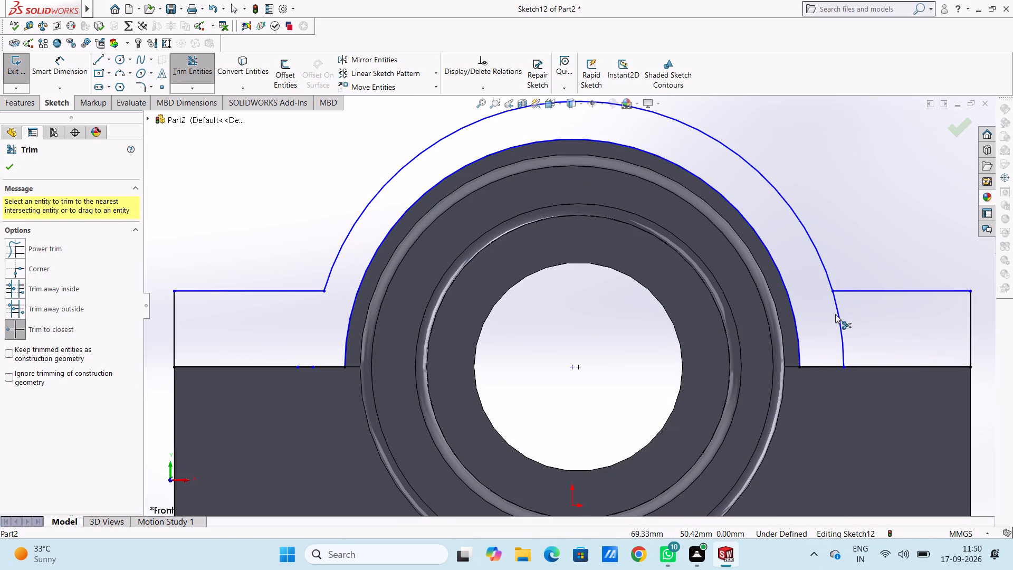
click(839, 317)
scroll(839, 317, up, 3)
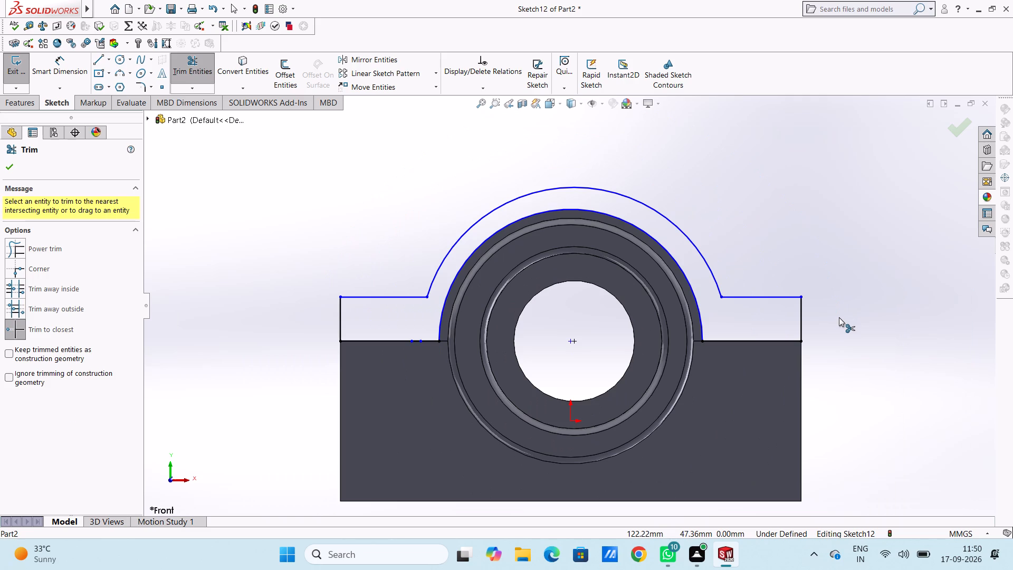
key(Escape)
key(Escape)
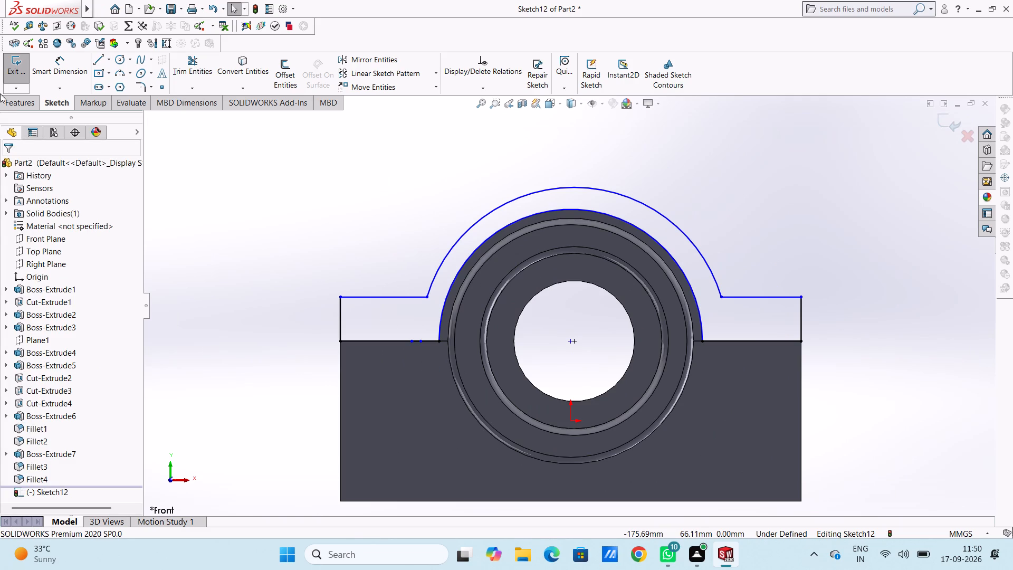
Dimension the vertical end lines of both flanges, accepting their drawn heights.
click(56, 70)
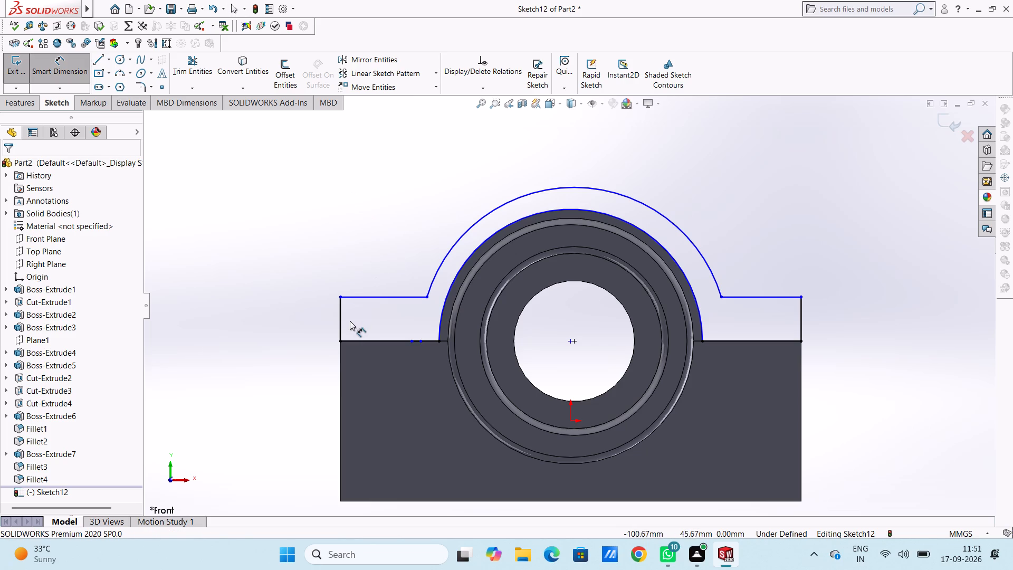
click(339, 325)
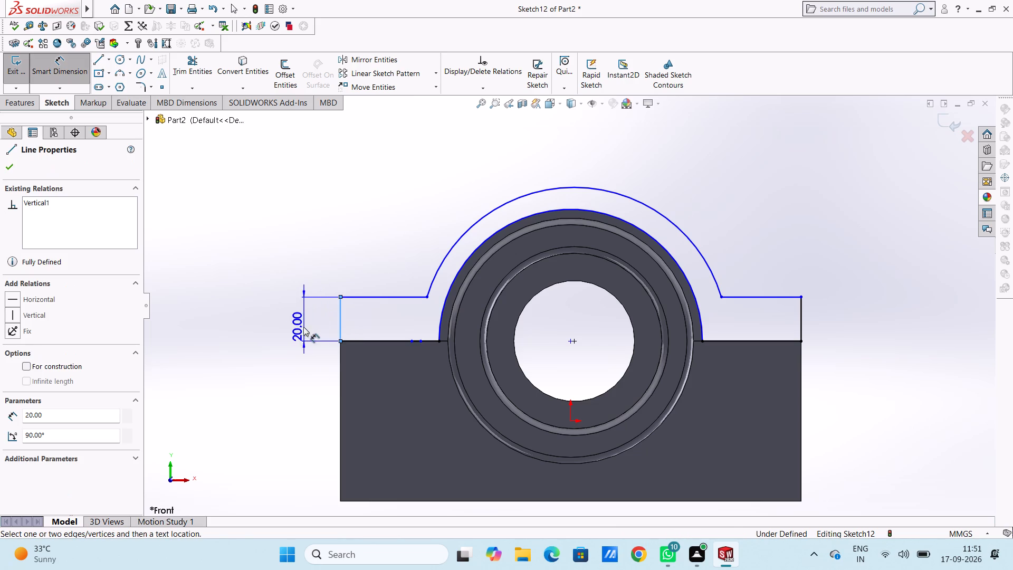
click(200, 328)
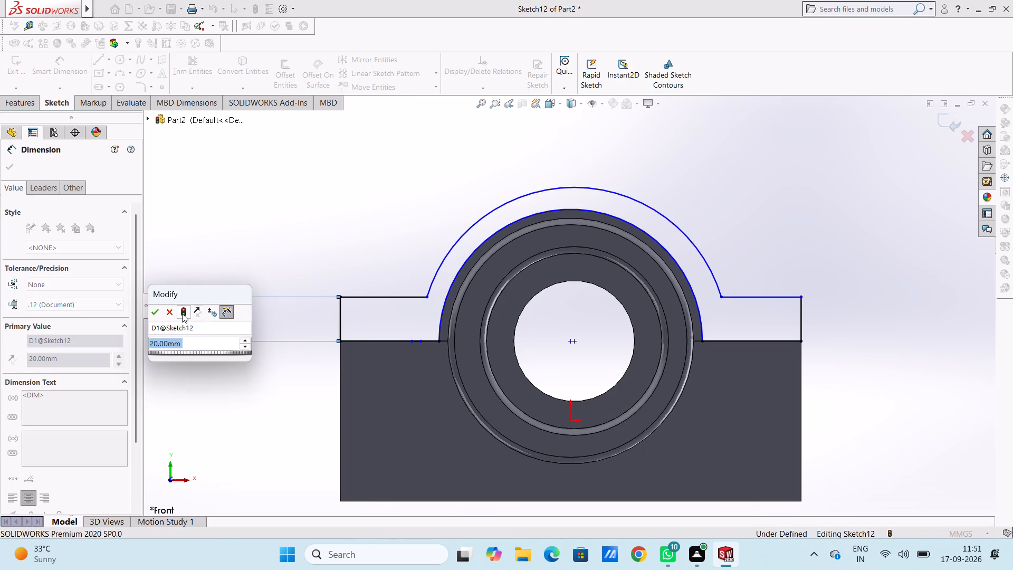
click(152, 315)
click(225, 244)
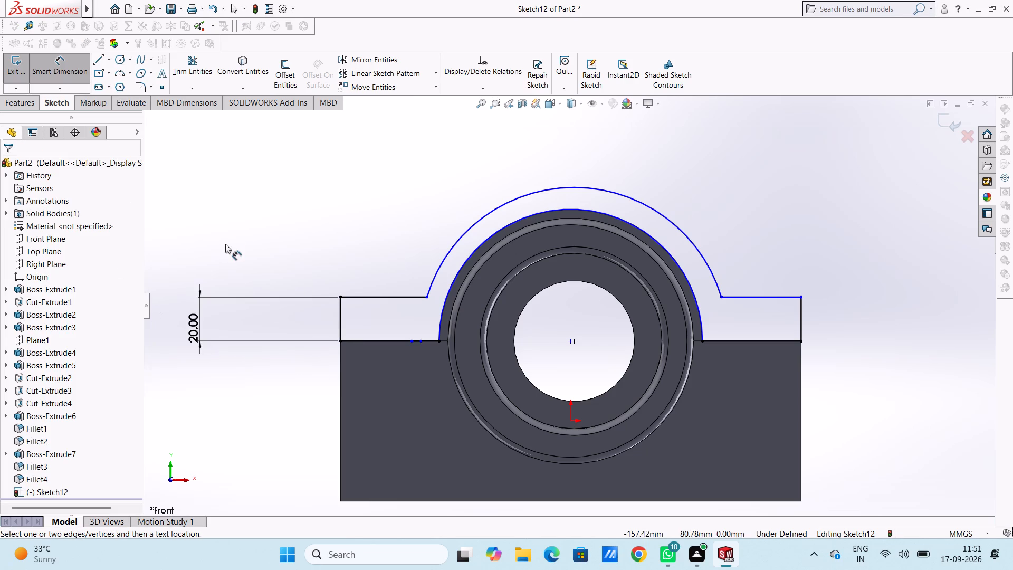
click(802, 330)
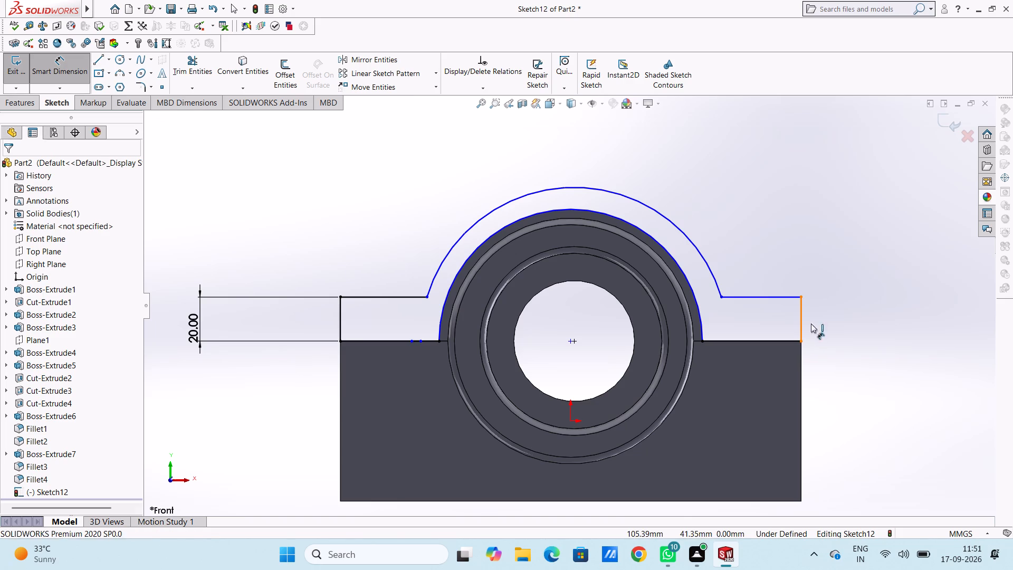
click(939, 311)
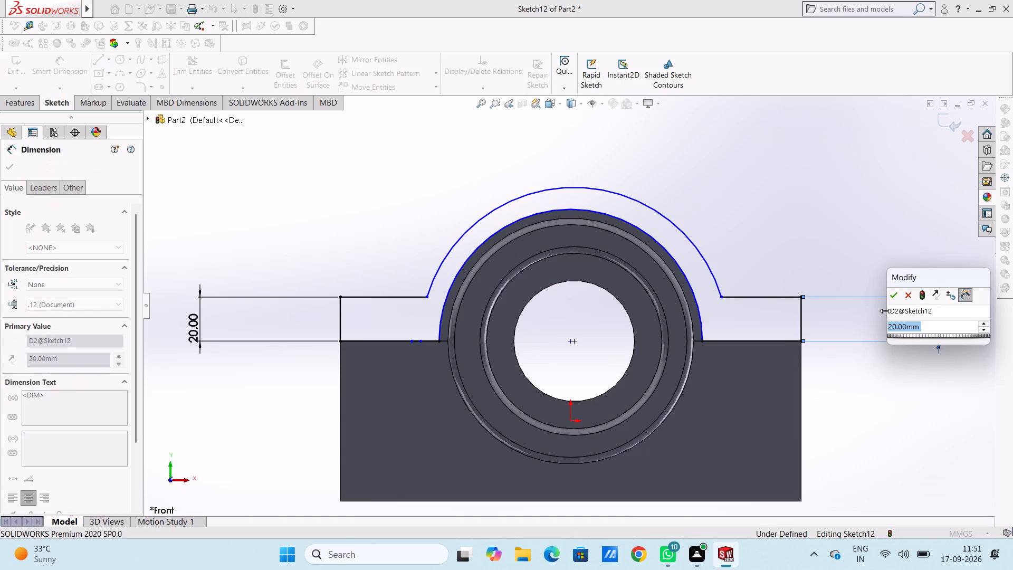
click(894, 298)
click(839, 264)
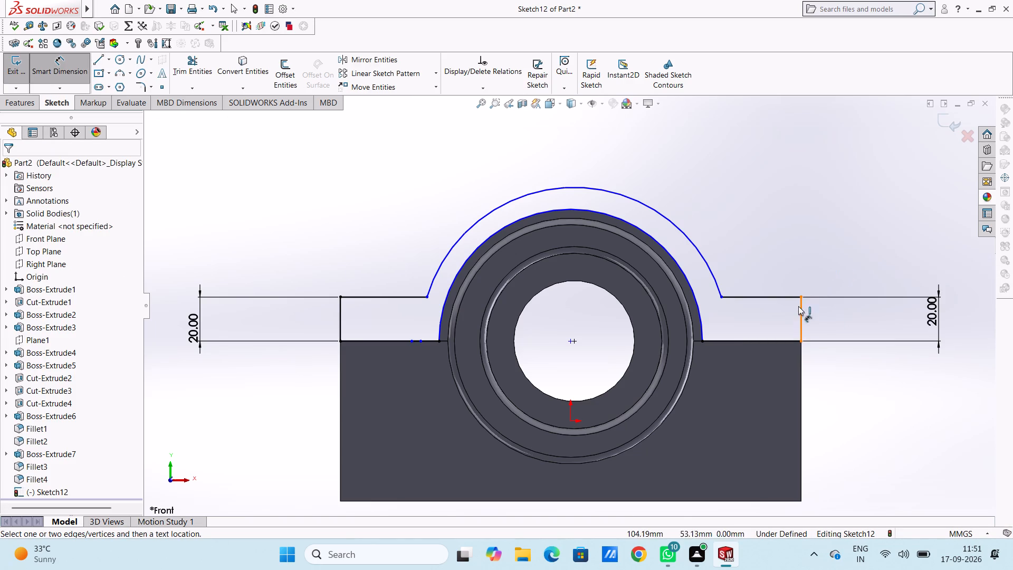
Dimension the length of the right flange's top line, accepting its drawn value.
click(774, 295)
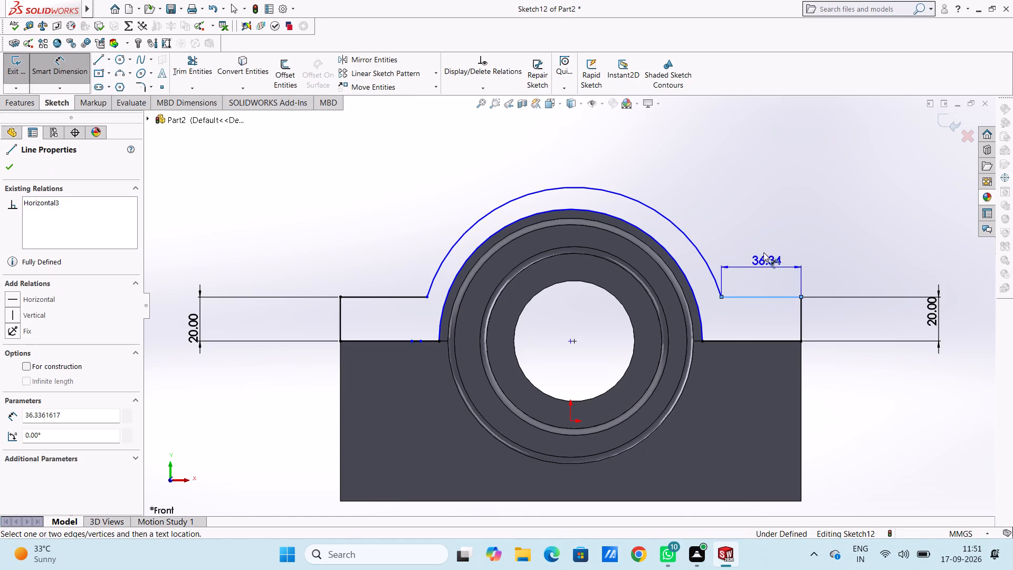
click(766, 137)
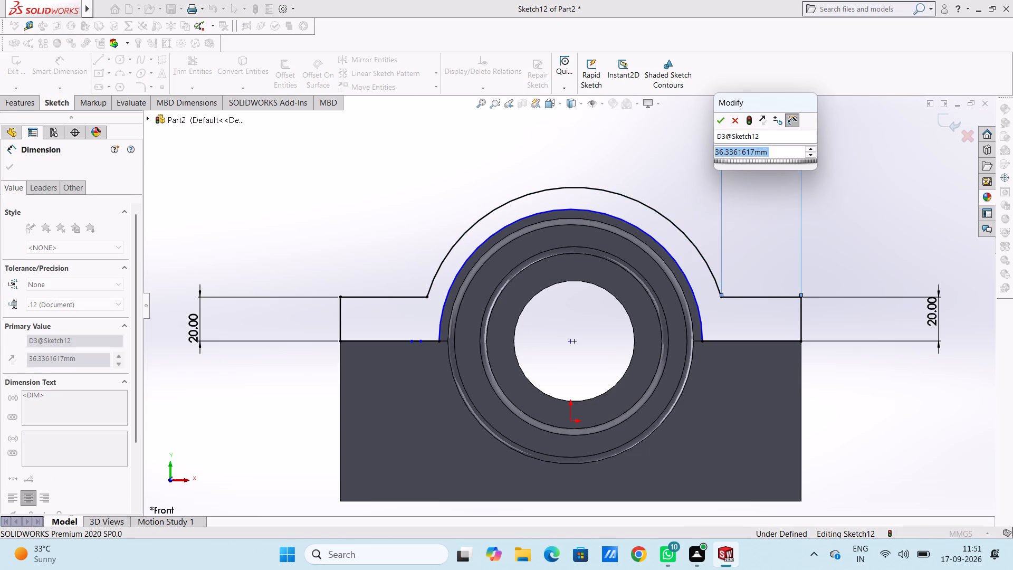
click(718, 123)
click(685, 156)
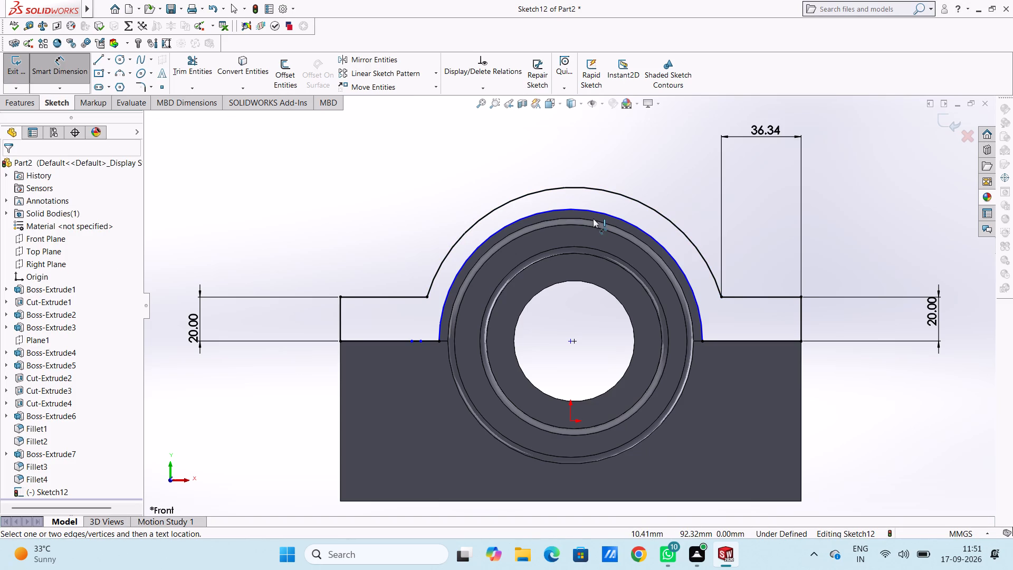
Dimension the radius of the cap's inner arc, accepting its drawn value.
click(592, 212)
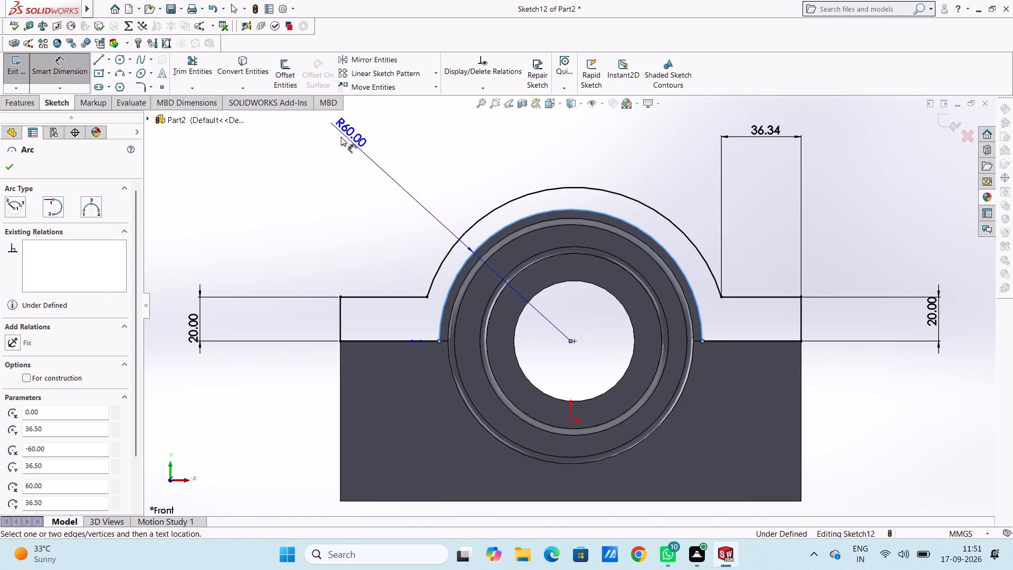
click(321, 136)
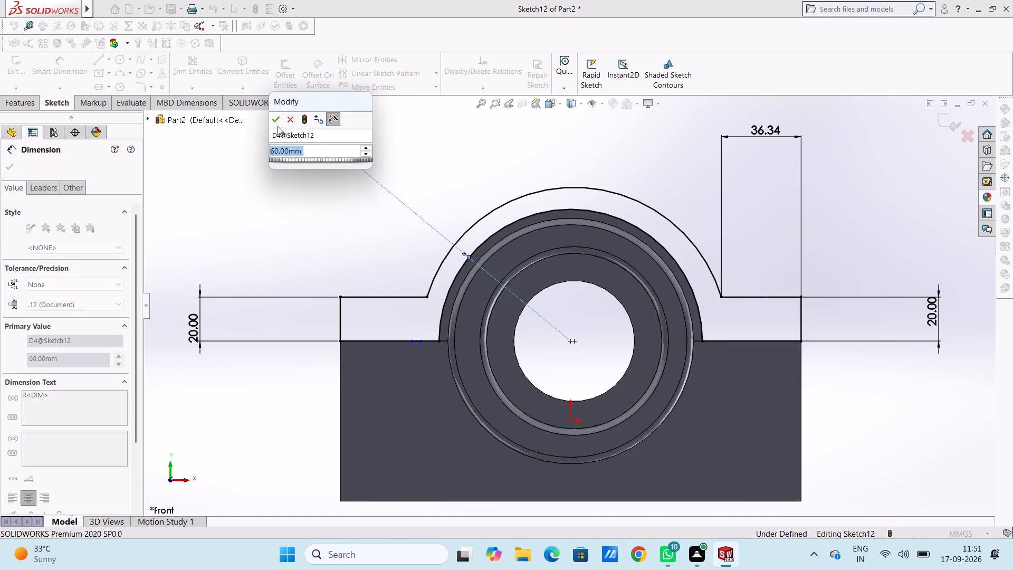
click(274, 122)
click(326, 173)
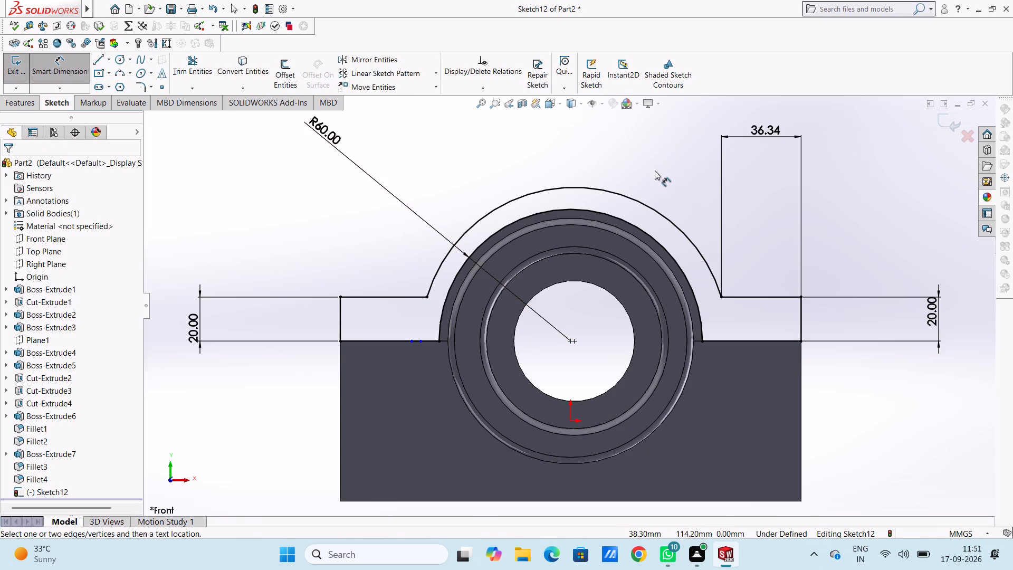
key(Escape)
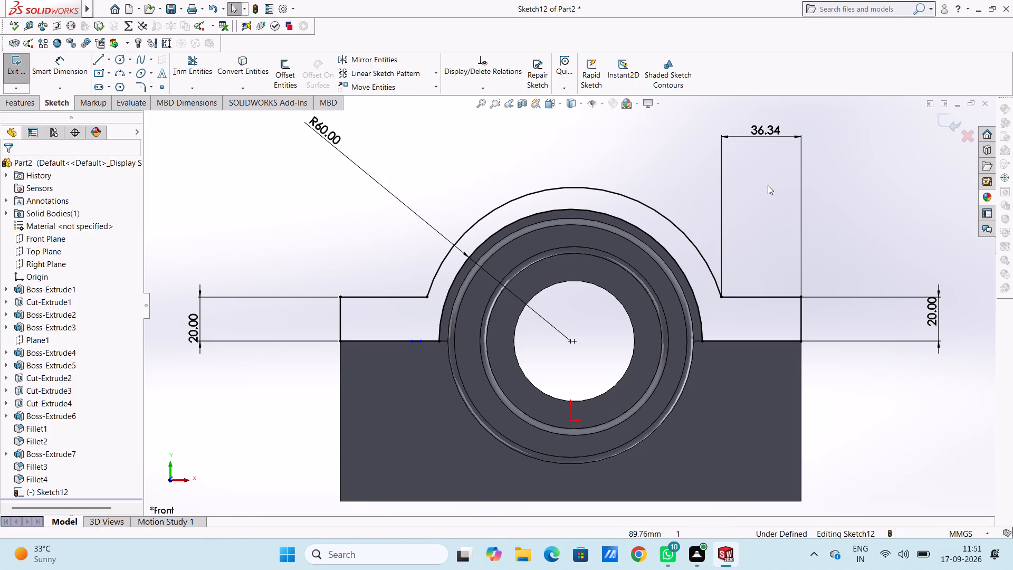
Extrude the closed cap-and-flange region 50 mm blind in the reversed direction, over the block and merged with it.
key(ctrl+7)
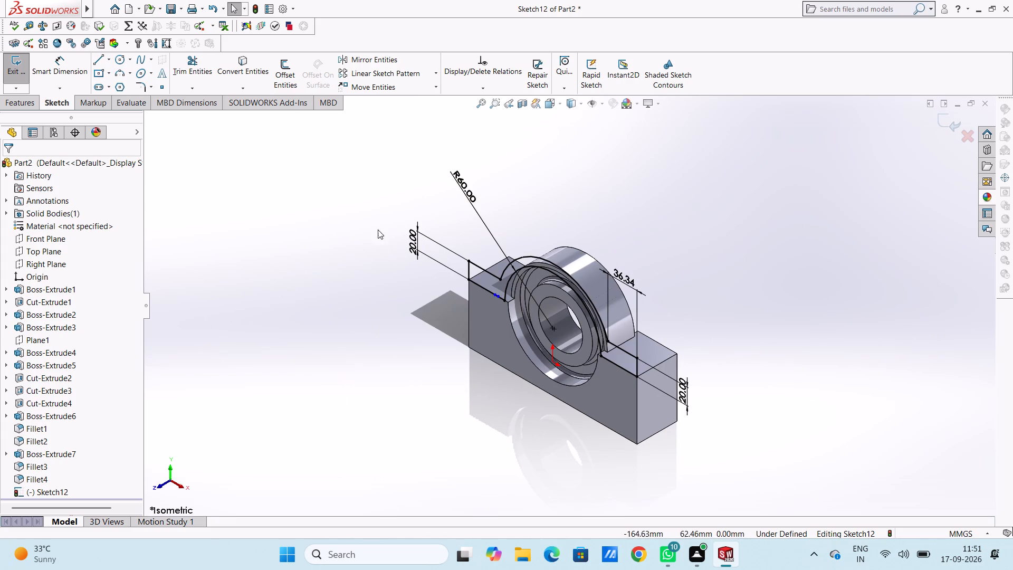
click(22, 106)
click(14, 69)
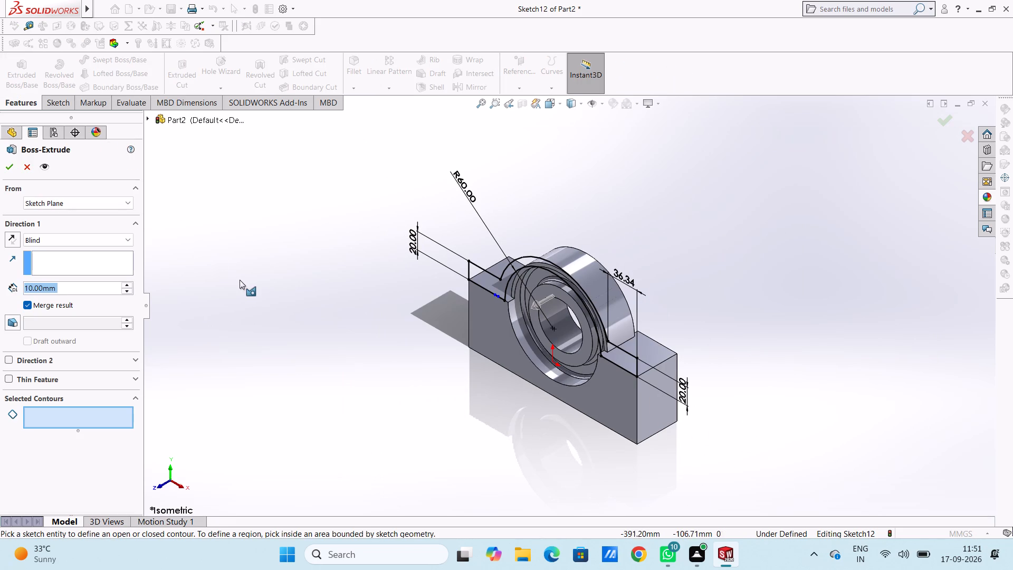
click(481, 279)
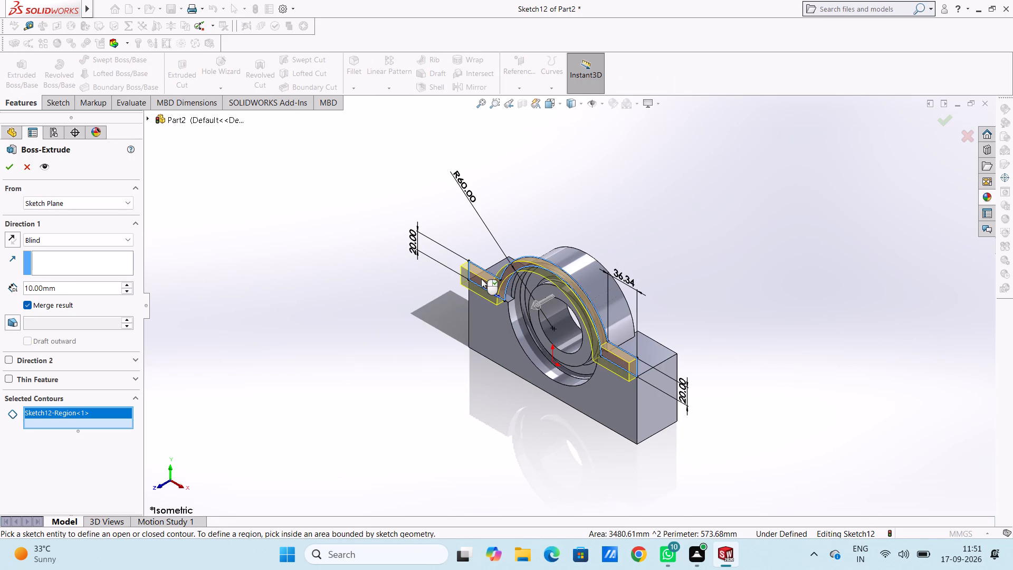
click(13, 237)
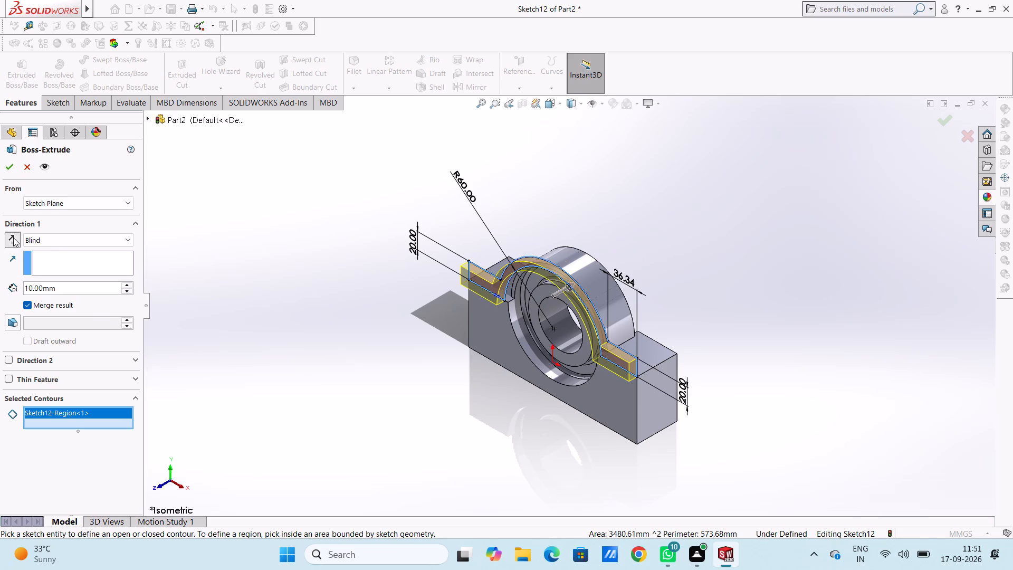
double_click(90, 287)
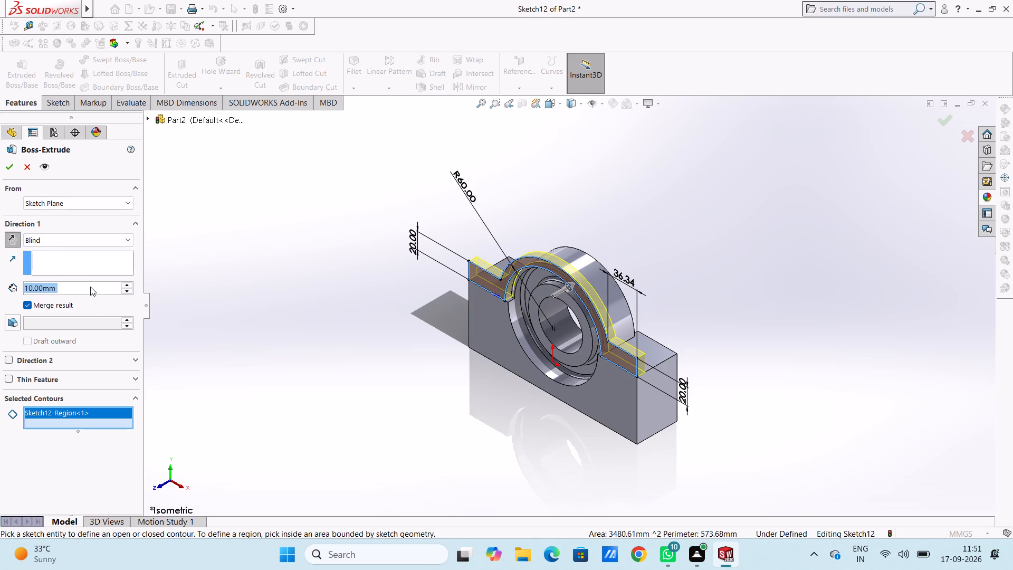
text(50)
key(Return)
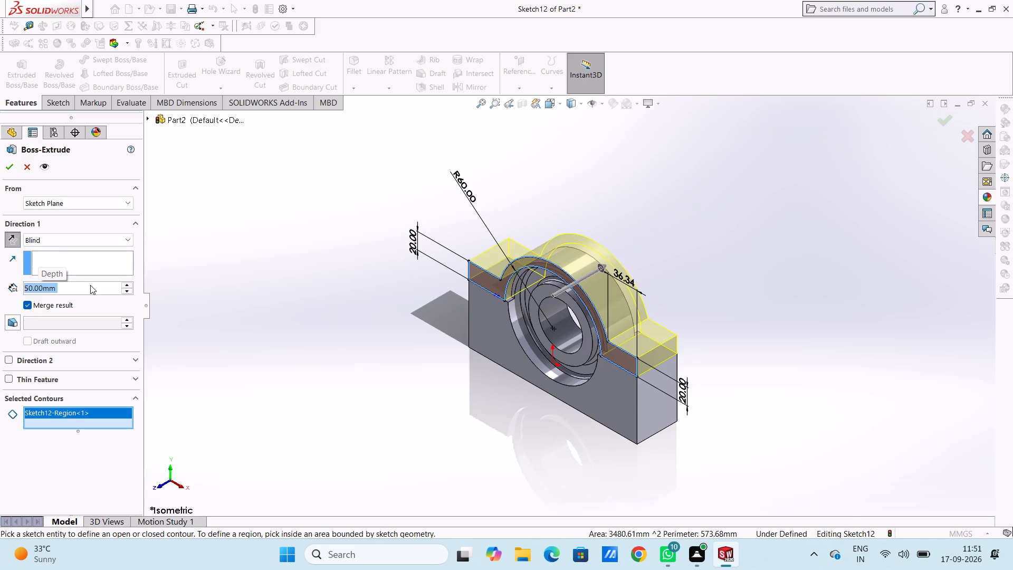
click(9, 173)
click(205, 261)
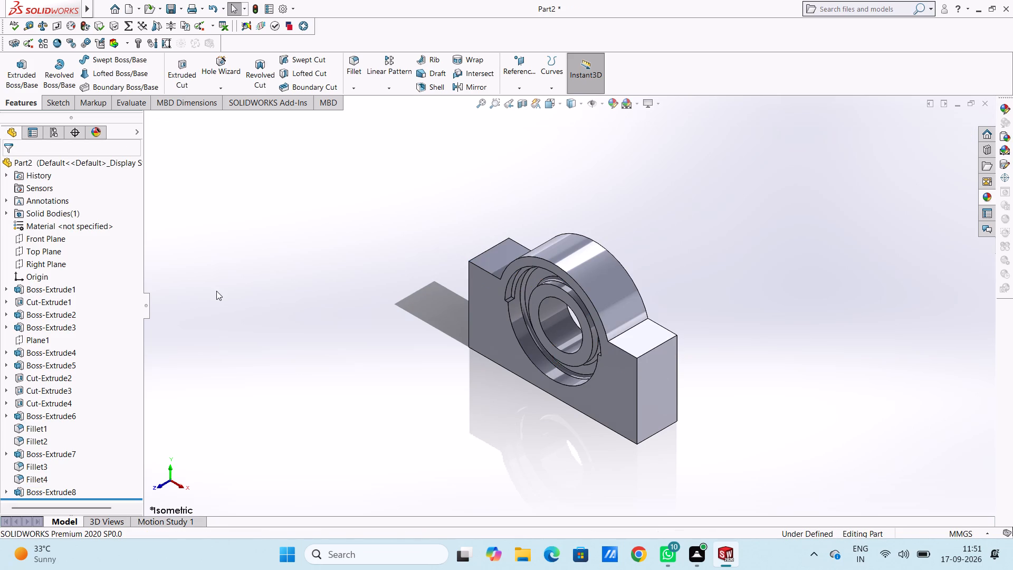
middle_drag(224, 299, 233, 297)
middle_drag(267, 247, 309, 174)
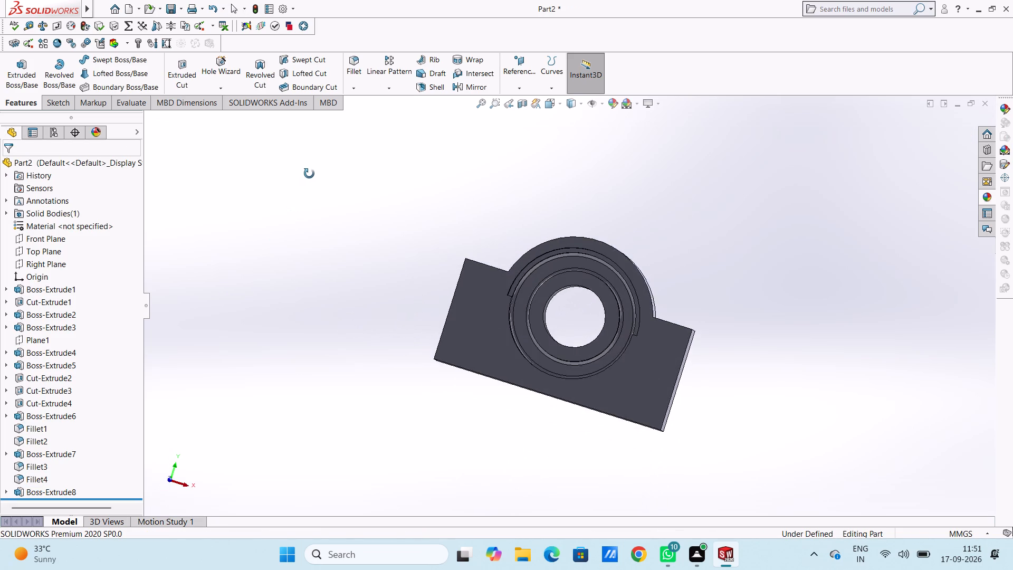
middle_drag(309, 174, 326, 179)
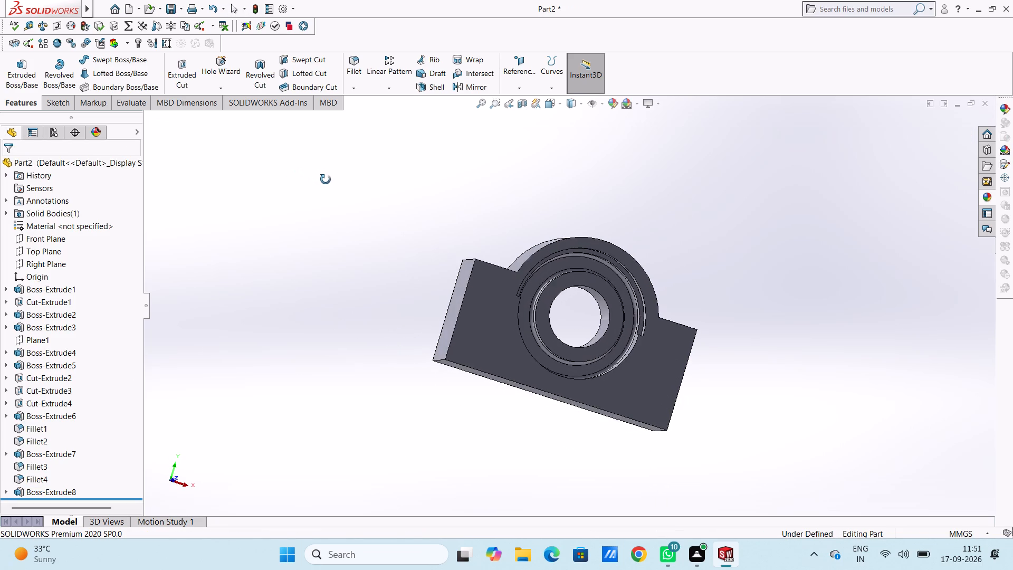
Examine the merged block, cap and ringed disc from several angles, focusing on the stepped opening around the disc.
middle_drag(326, 179, 292, 197)
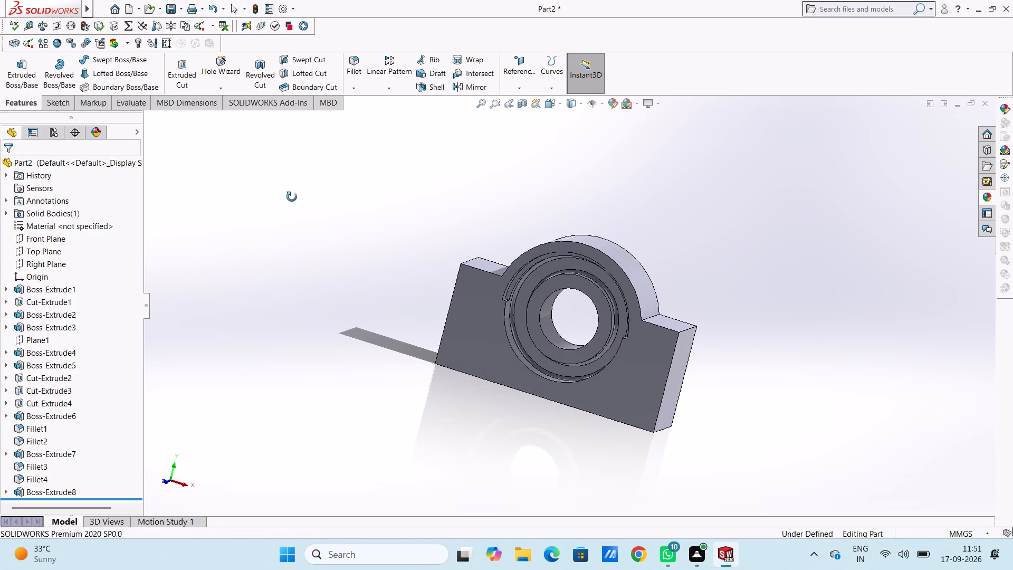
middle_drag(292, 197, 312, 196)
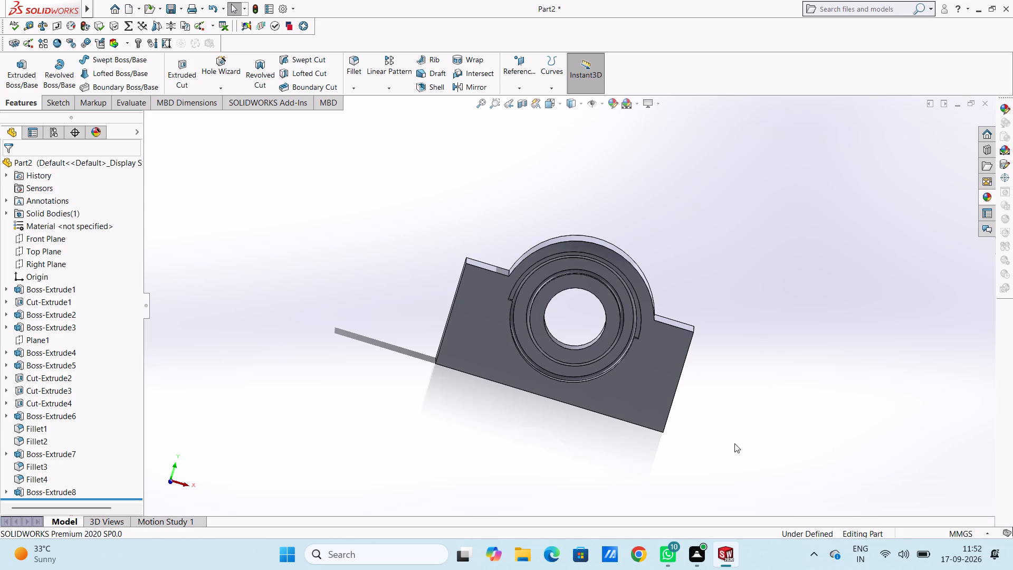
scroll(721, 406, down, 2)
middle_drag(698, 314, 651, 251)
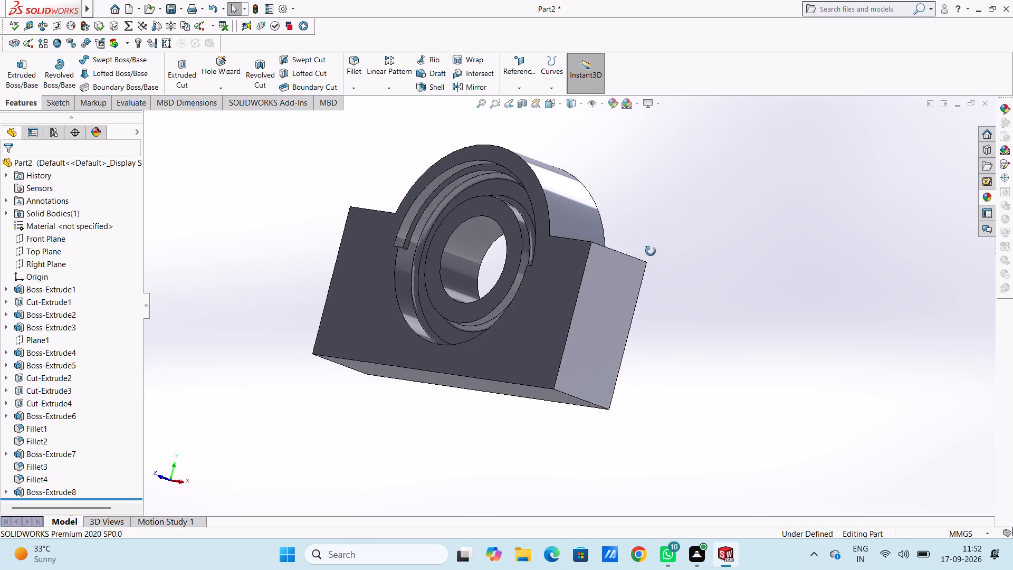
middle_drag(651, 251, 653, 246)
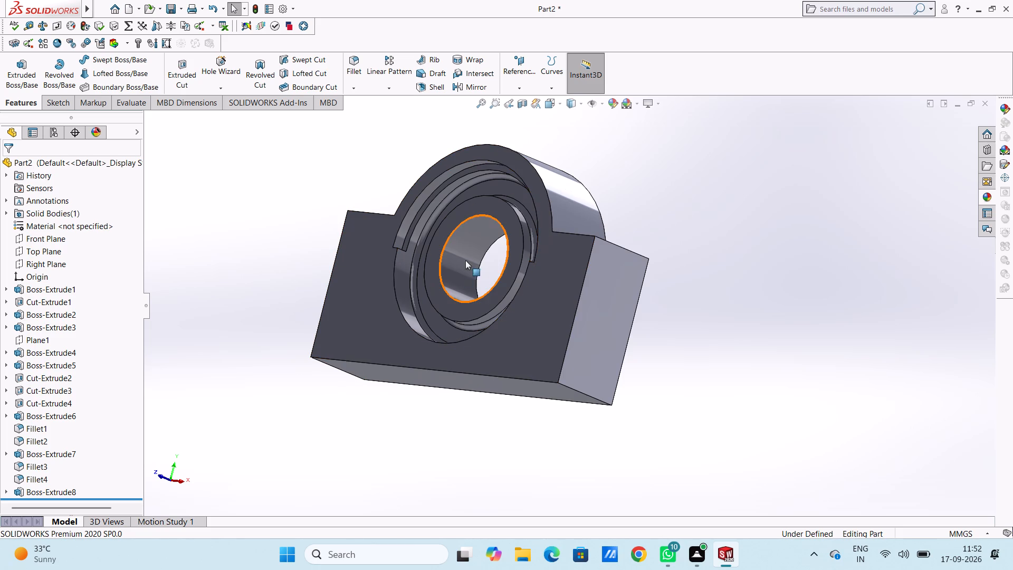
scroll(481, 244, down, 2)
middle_drag(721, 165, 697, 172)
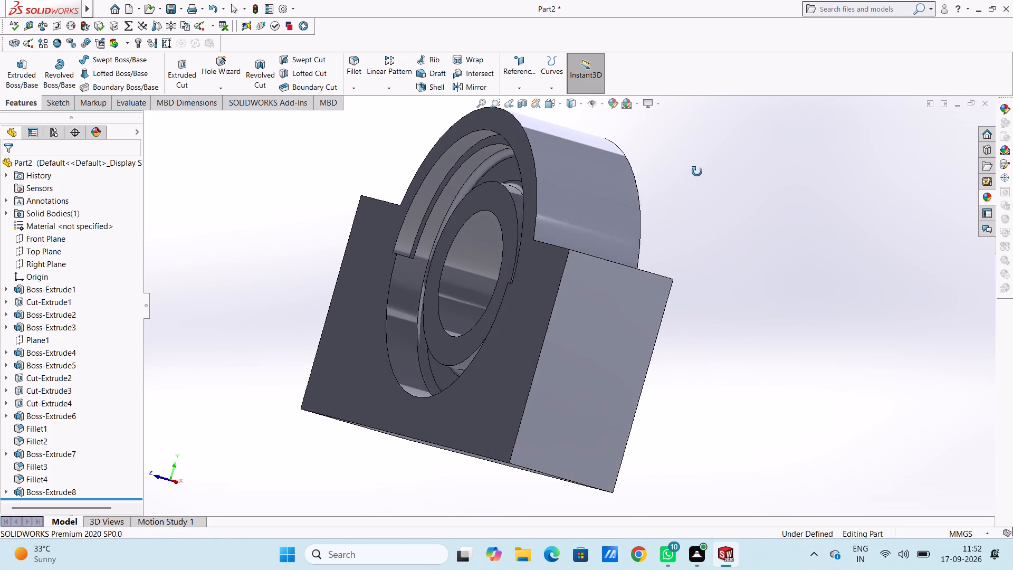
middle_drag(697, 172, 727, 184)
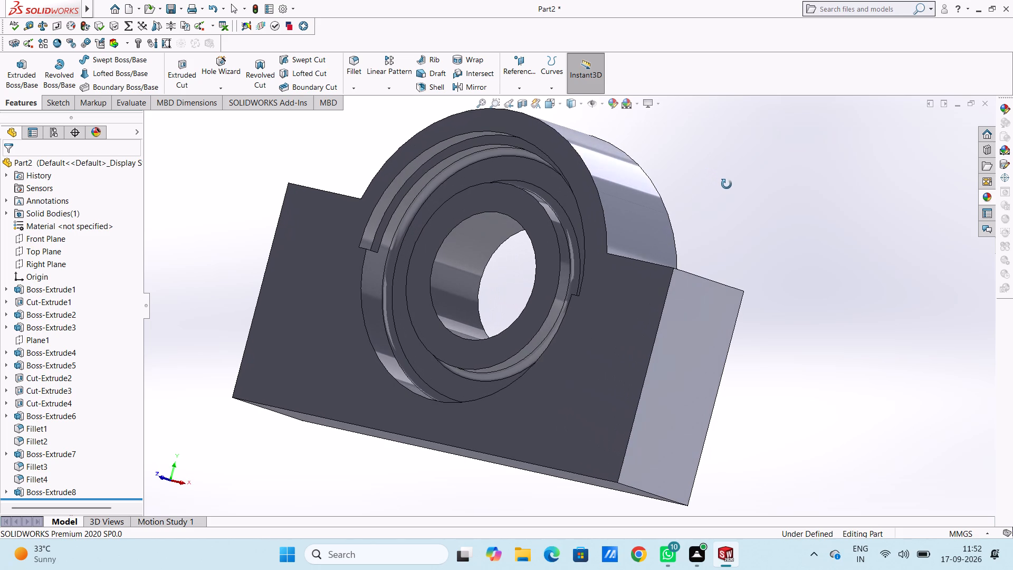
middle_drag(727, 184, 613, 222)
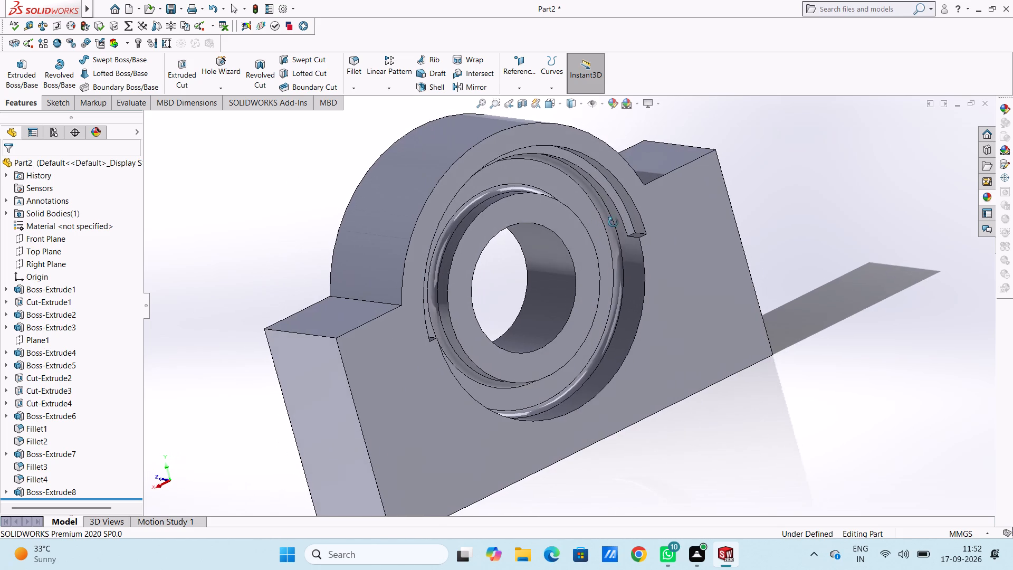
middle_drag(613, 222, 746, 202)
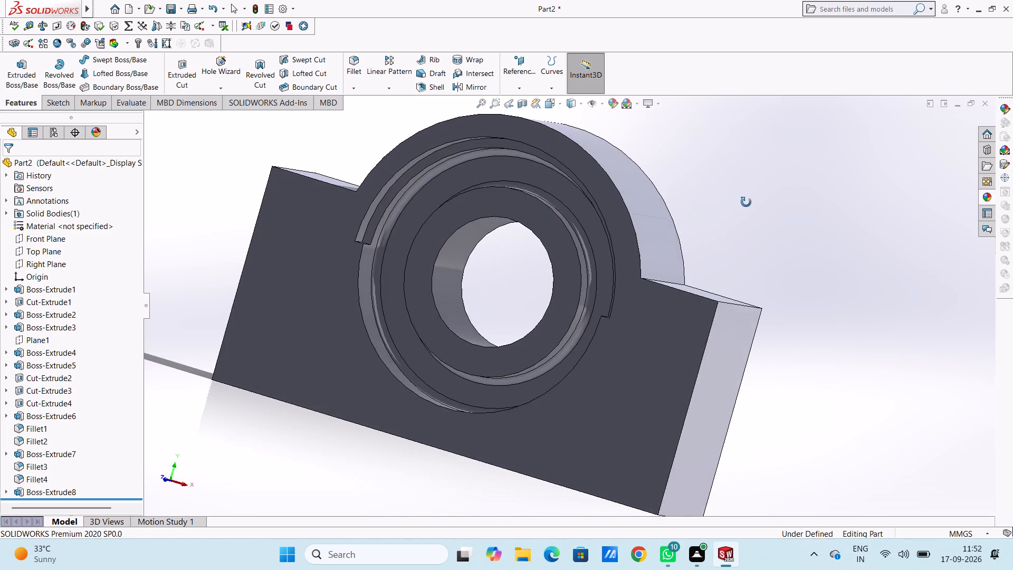
middle_drag(746, 202, 748, 207)
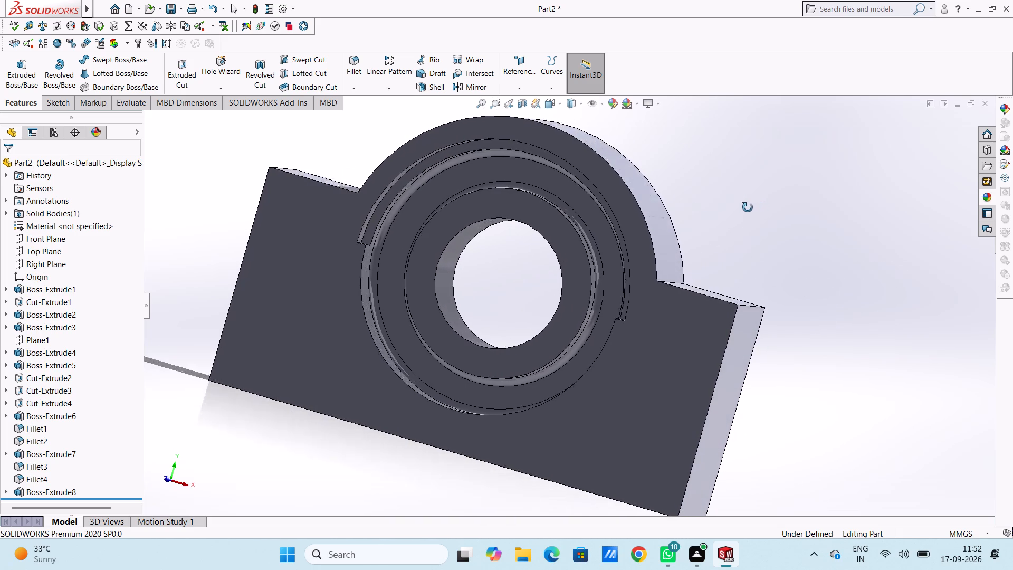
middle_drag(748, 207, 731, 207)
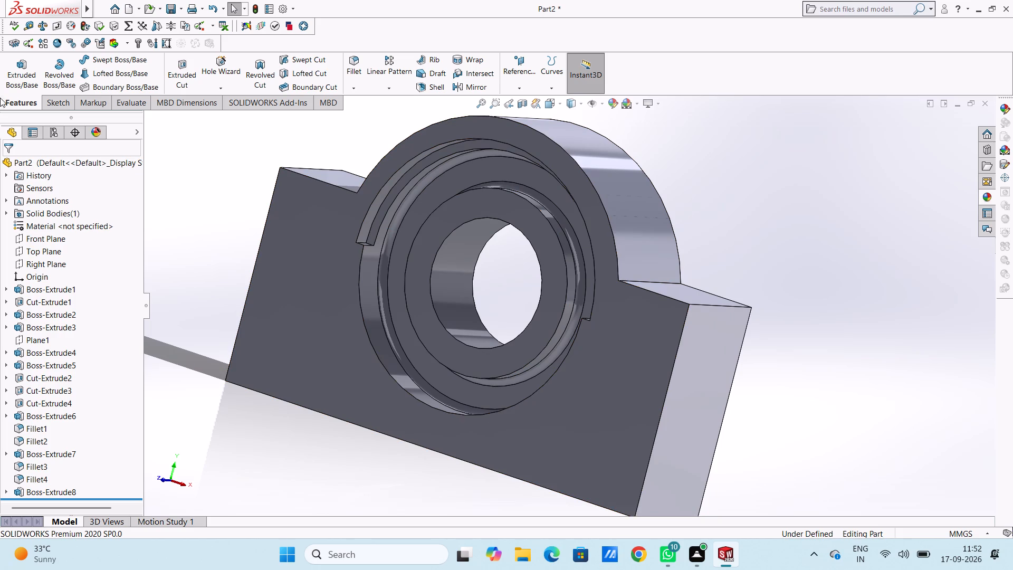
On the block's front face, sketch two concentric circles of 60 mm and 56 mm radius centred on the disc's bore.
click(349, 281)
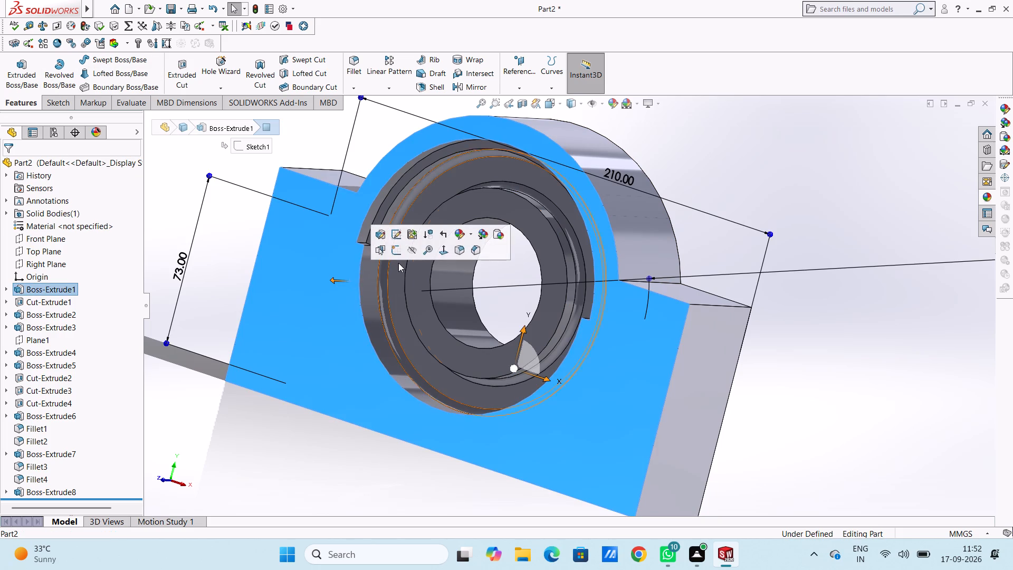
click(396, 255)
click(722, 140)
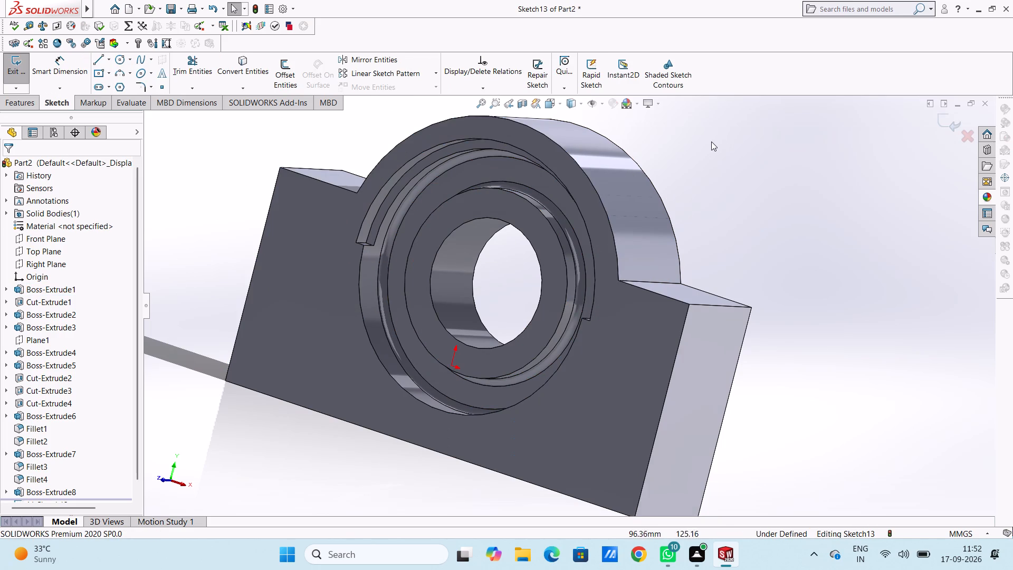
click(119, 60)
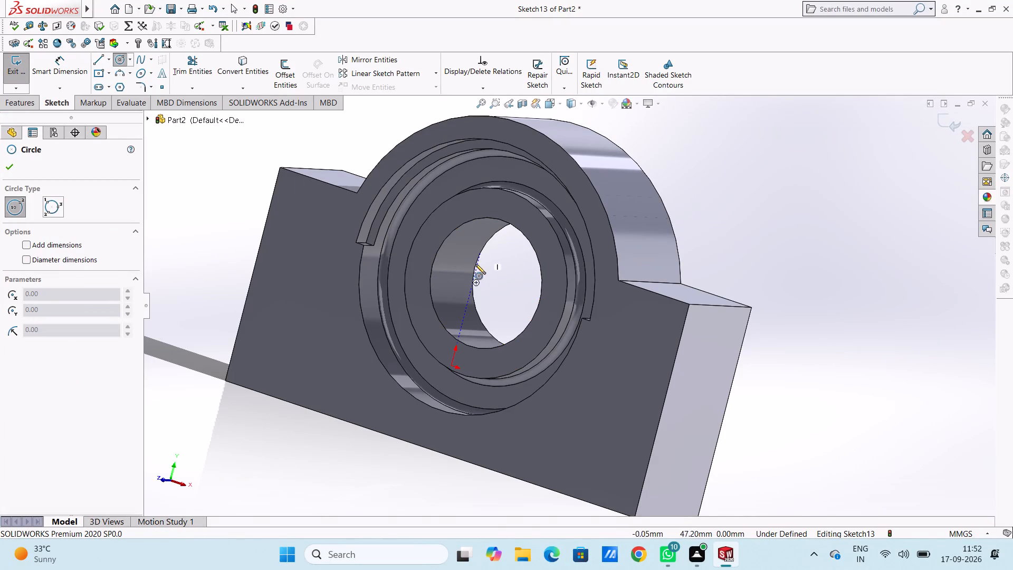
click(473, 283)
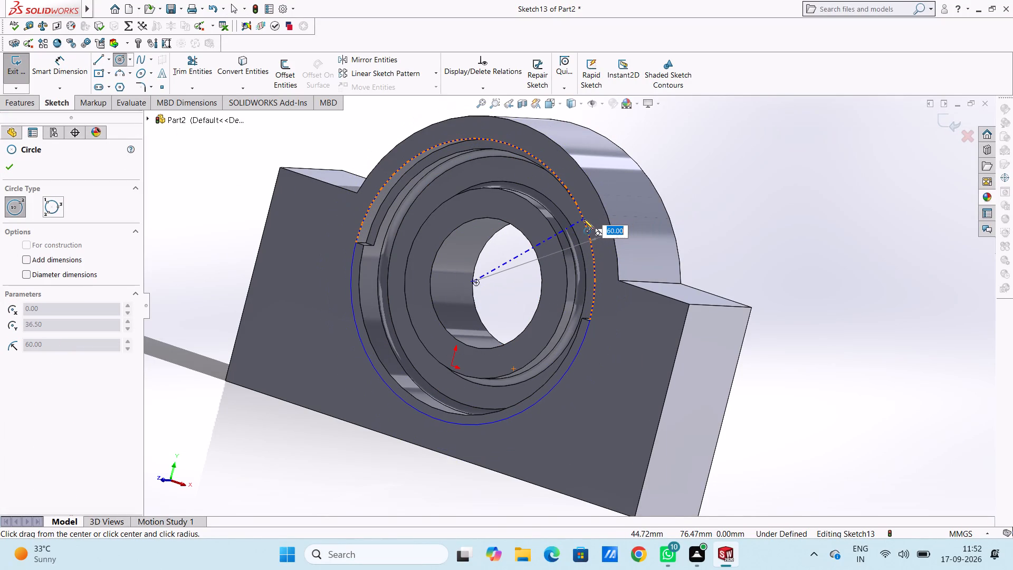
click(584, 219)
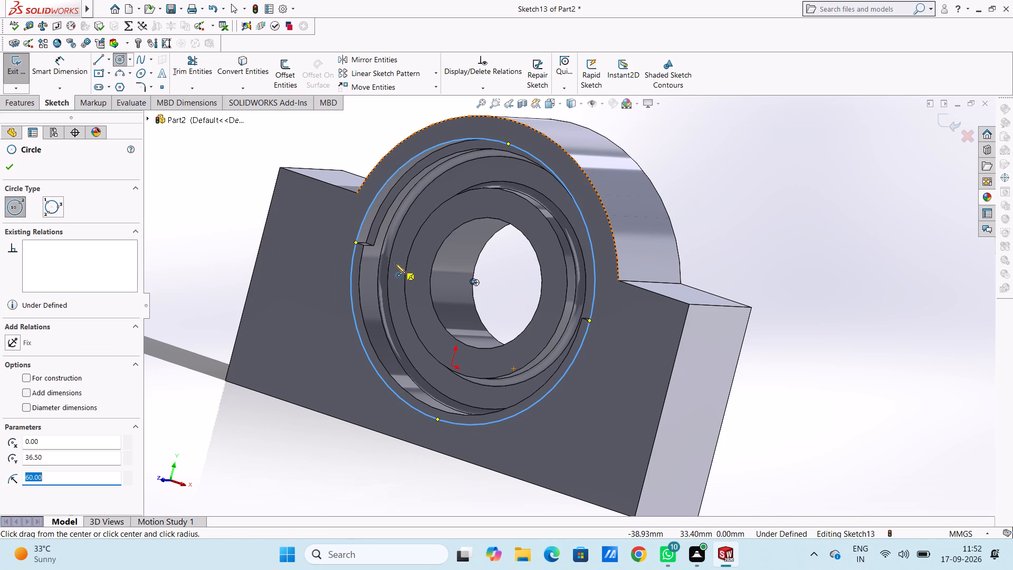
click(473, 281)
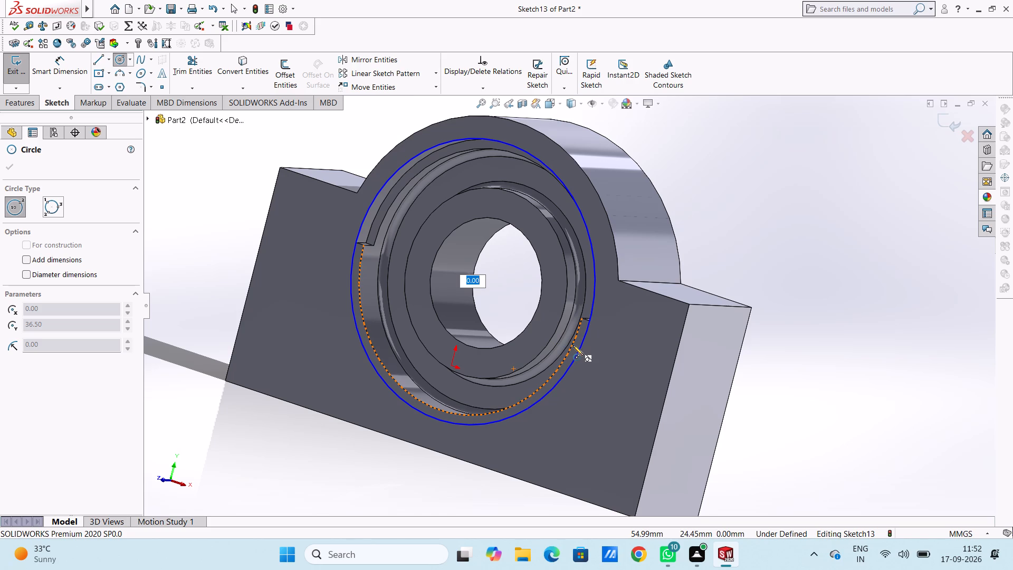
text(56)
key(Return)
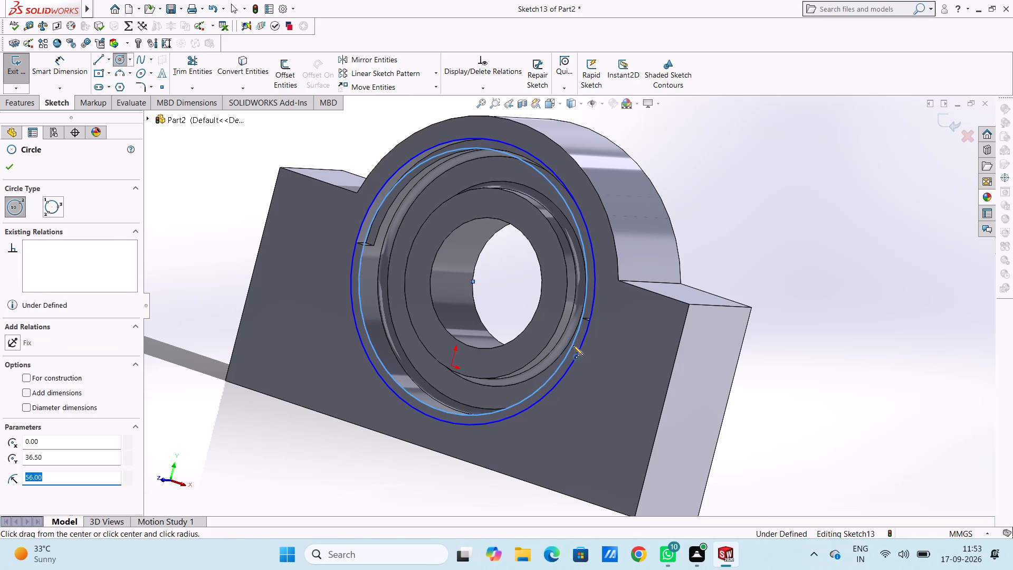
click(203, 192)
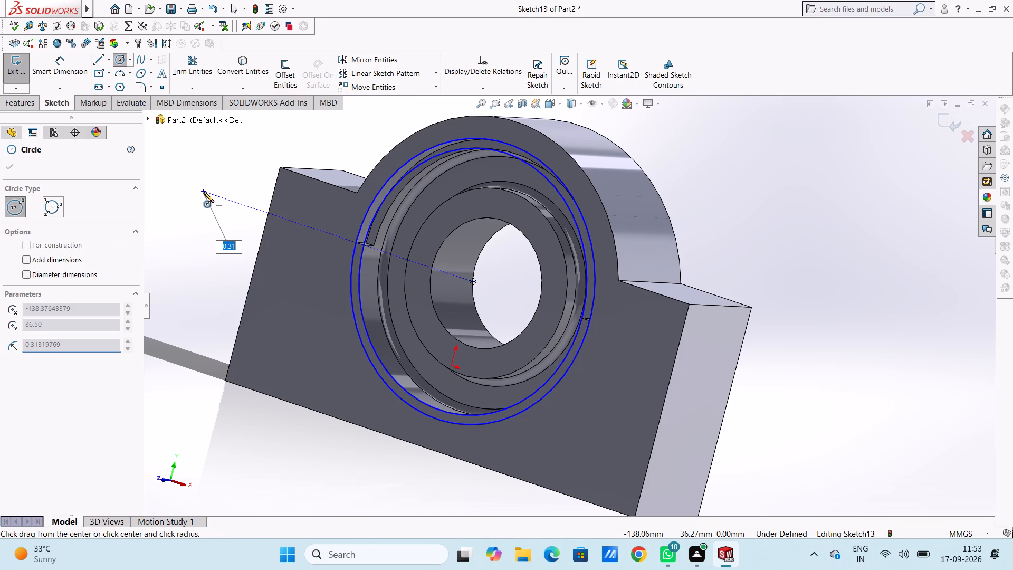
key(Escape)
key(Escape)
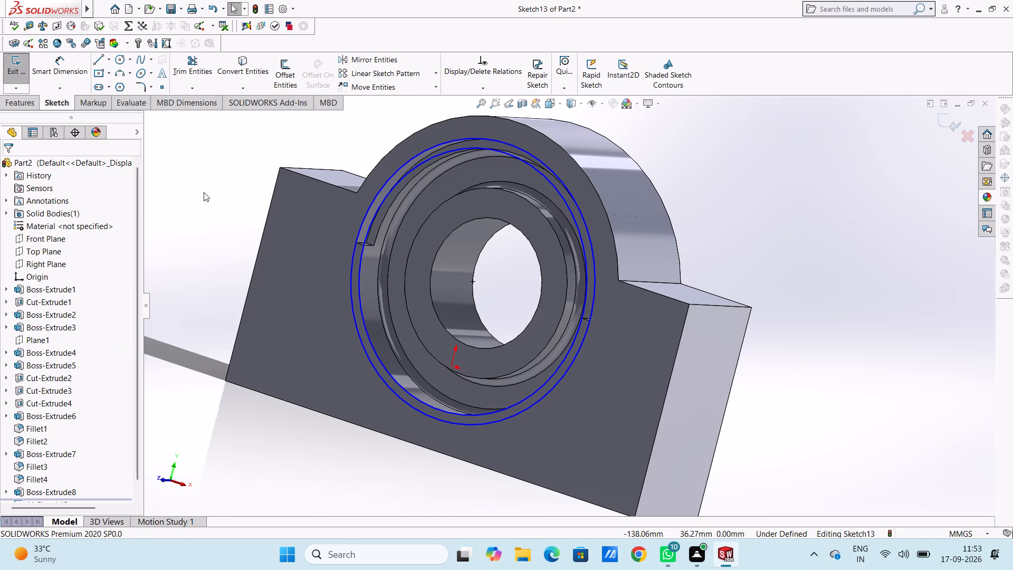
Dimension the diameters of the inner and outer circles, accepting their drawn values.
click(47, 60)
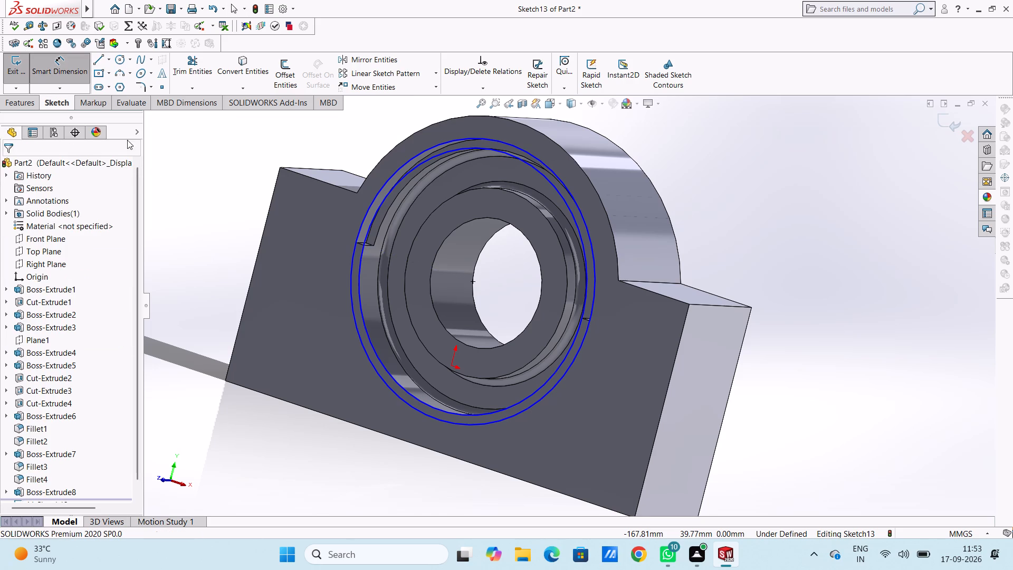
click(368, 235)
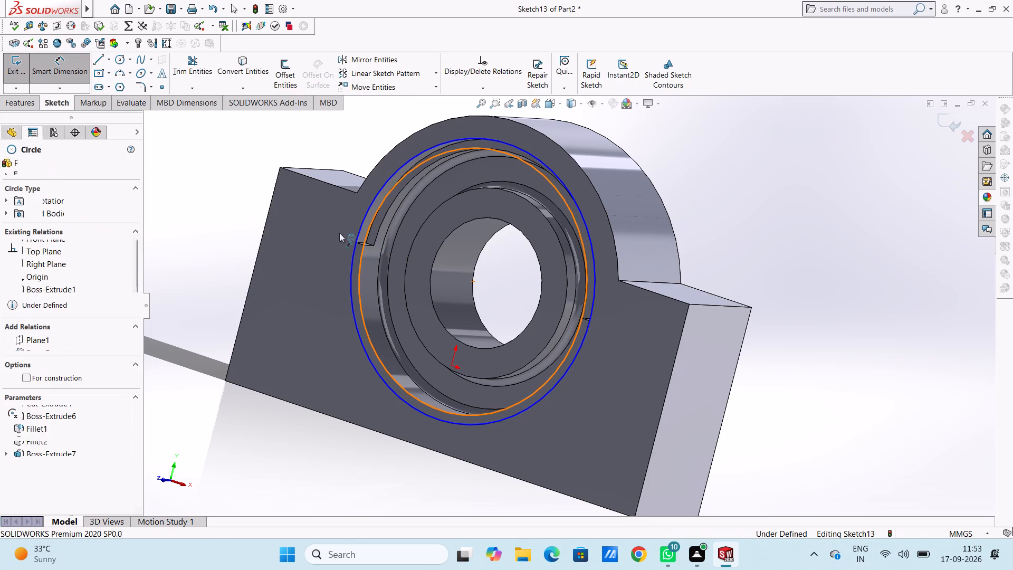
click(224, 438)
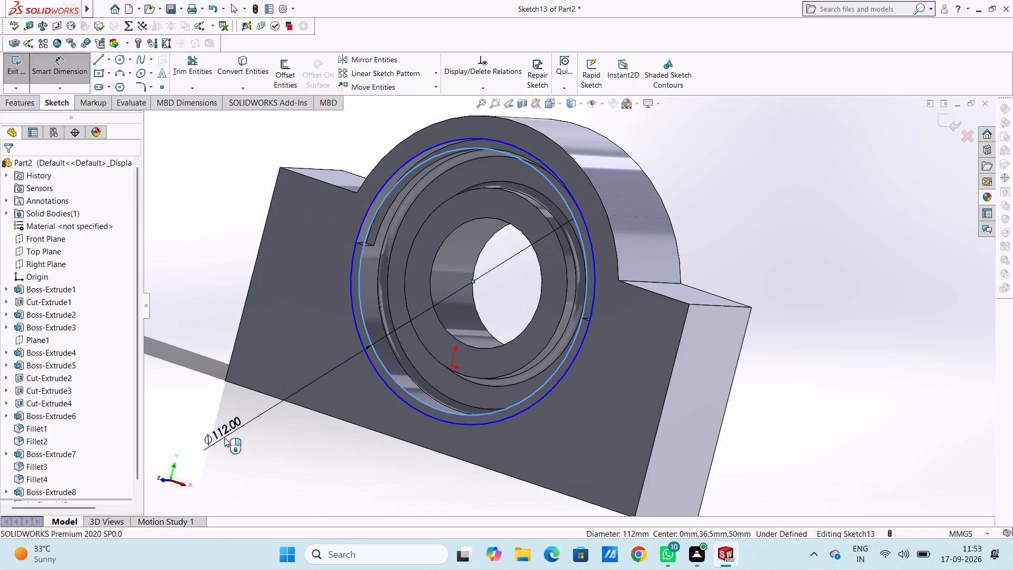
click(175, 421)
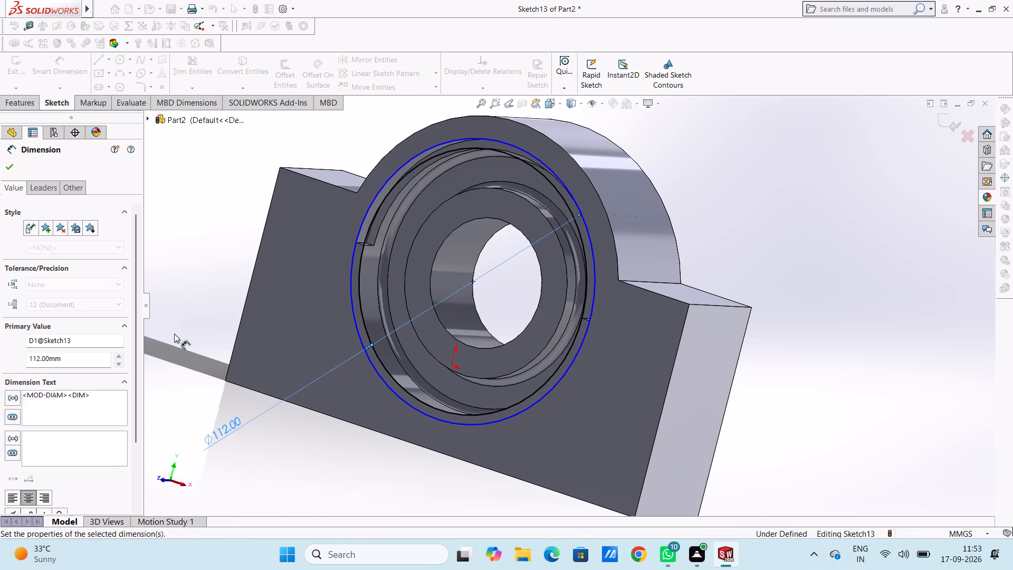
click(179, 322)
click(355, 236)
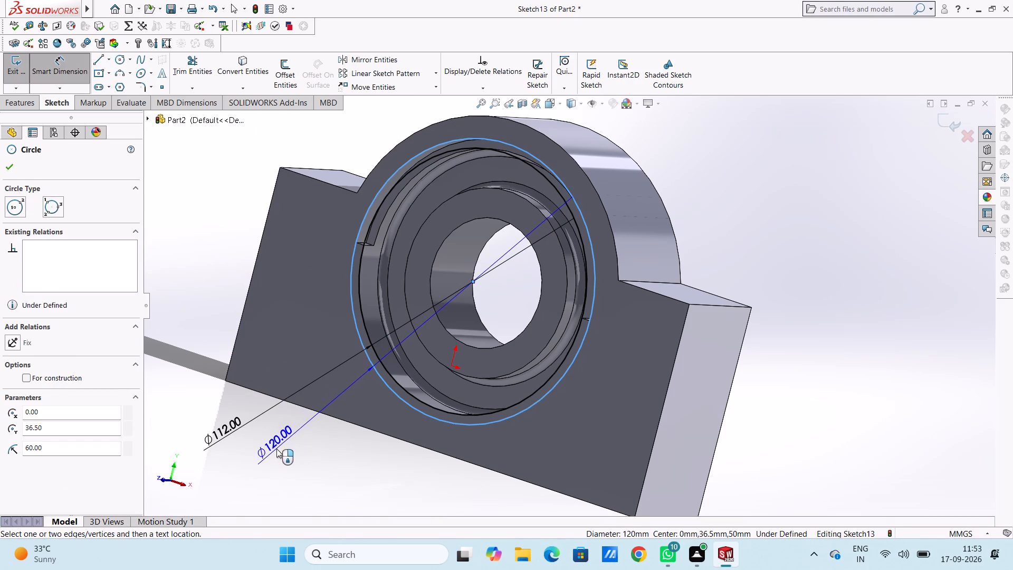
click(276, 449)
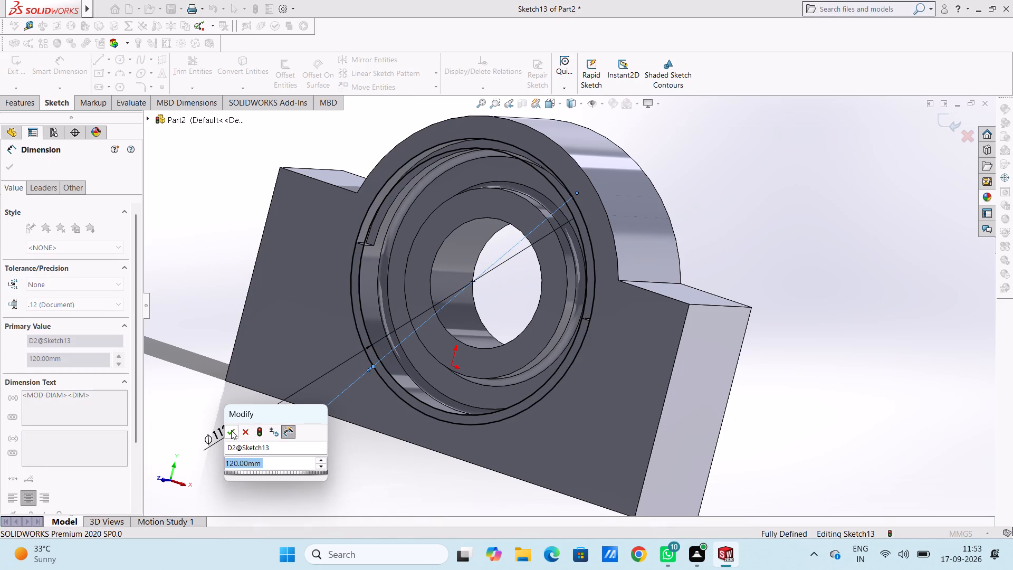
click(232, 430)
click(255, 348)
Extrude the ring between the two circles 8 mm blind in the reversed direction, into the block and merged with it.
middle_drag(293, 301, 292, 302)
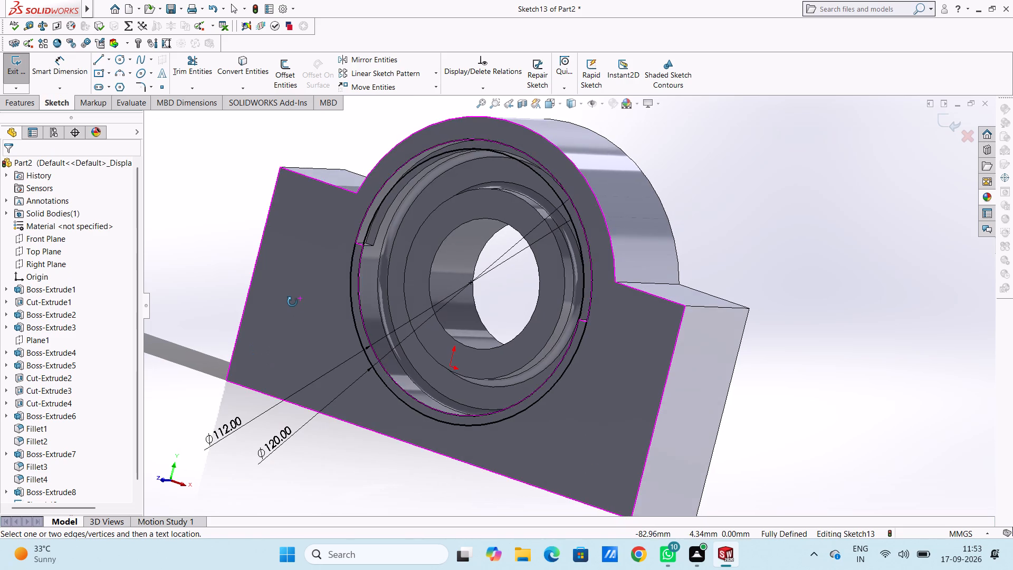
middle_drag(292, 302, 255, 298)
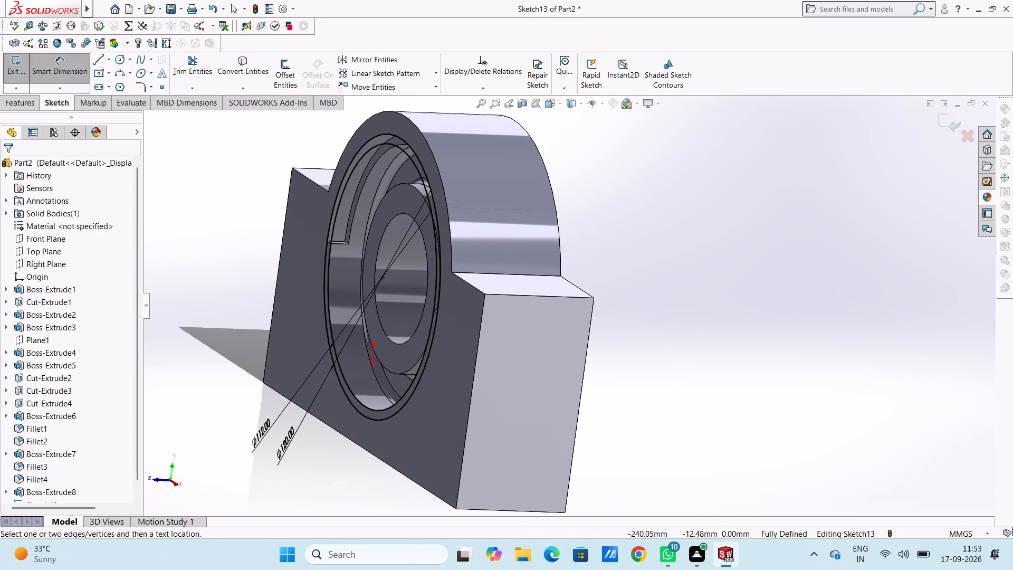
click(7, 112)
click(10, 107)
click(15, 73)
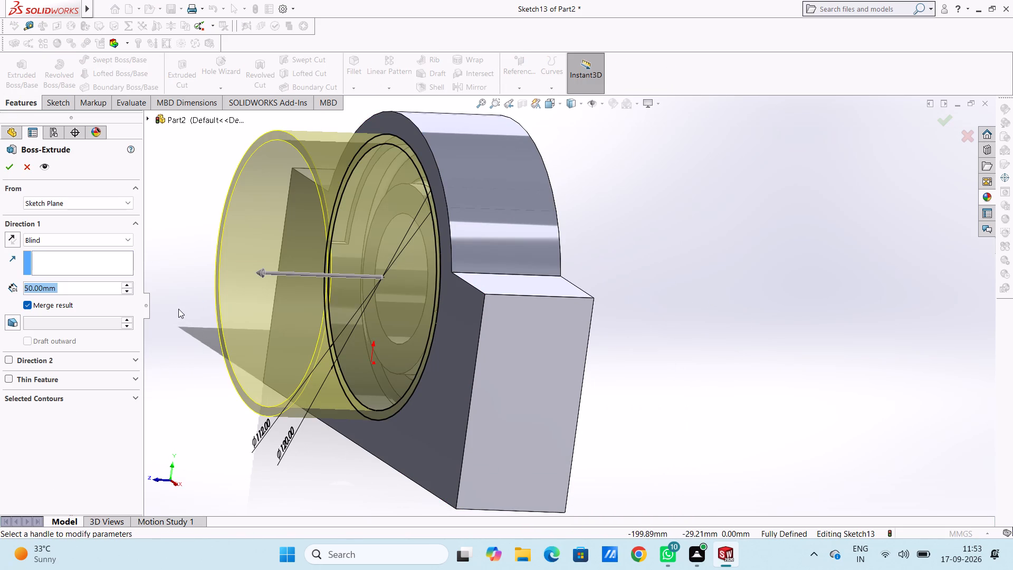
click(8, 239)
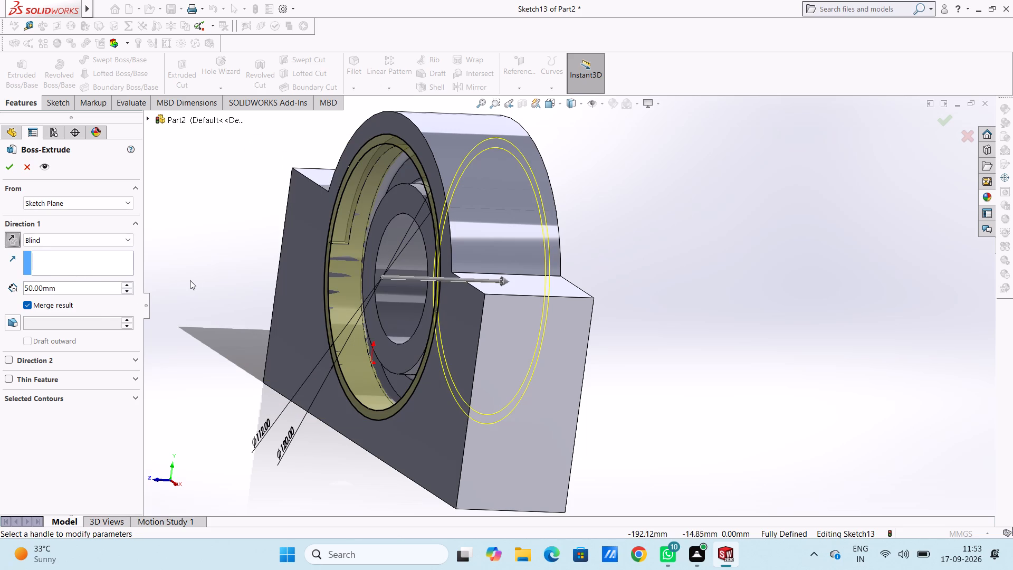
double_click(90, 289)
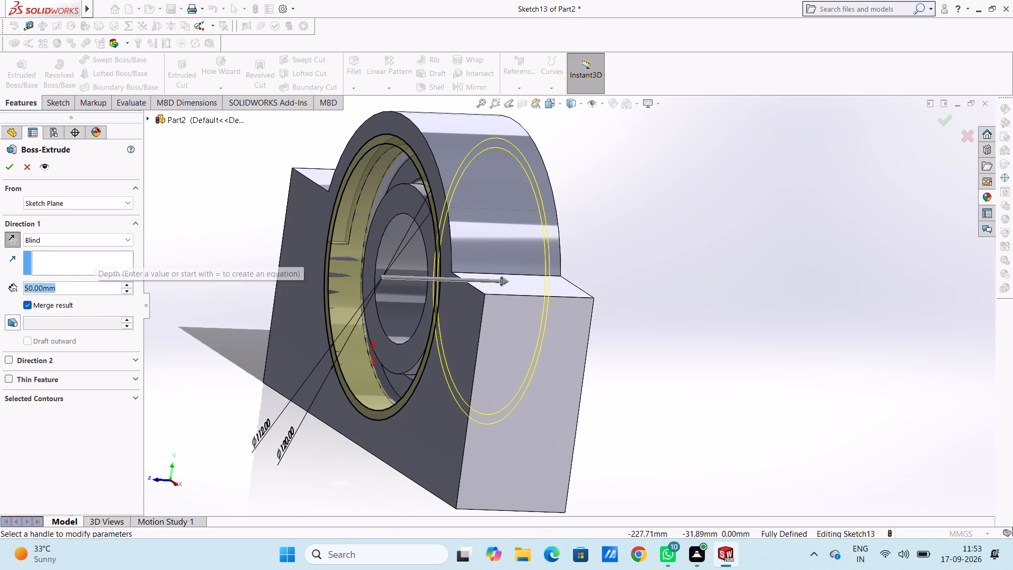
key(8)
key(Return)
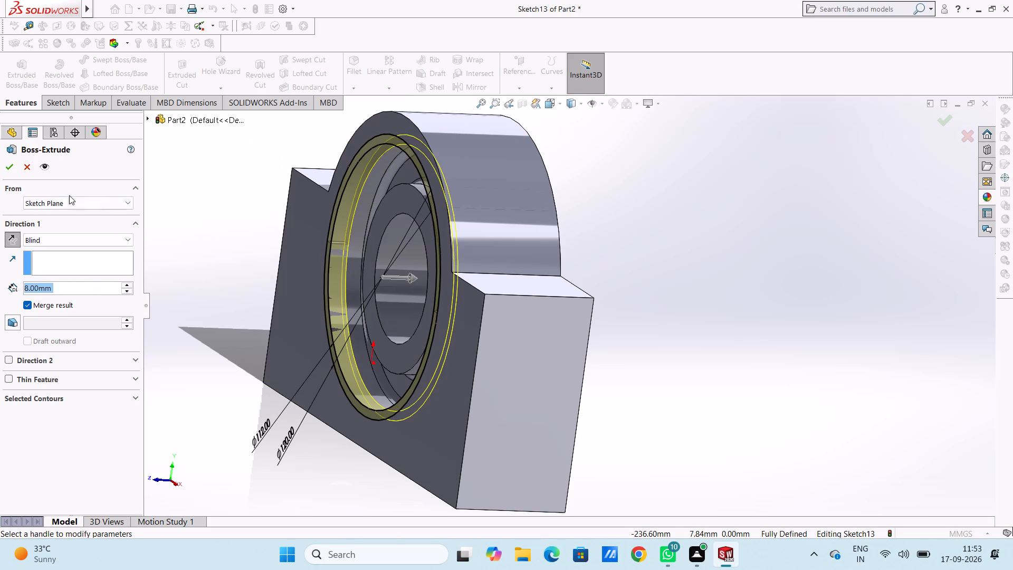
click(5, 169)
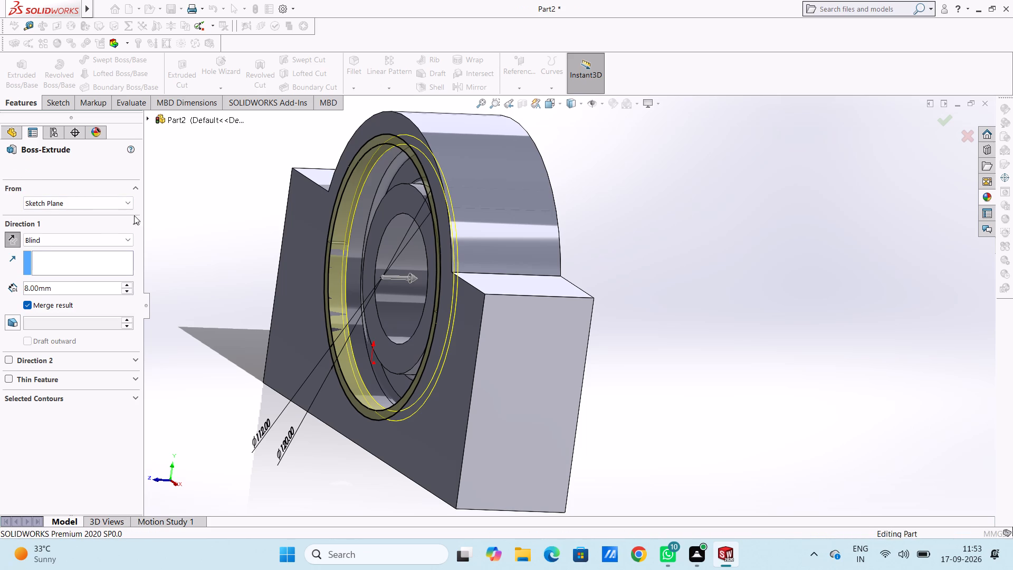
click(161, 227)
middle_drag(161, 227, 217, 236)
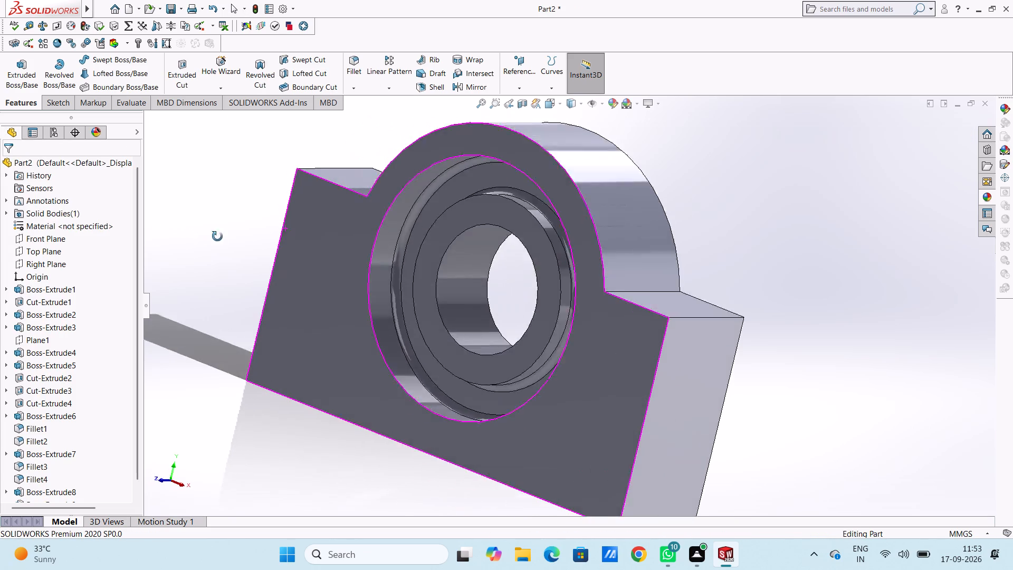
middle_drag(217, 236, 232, 238)
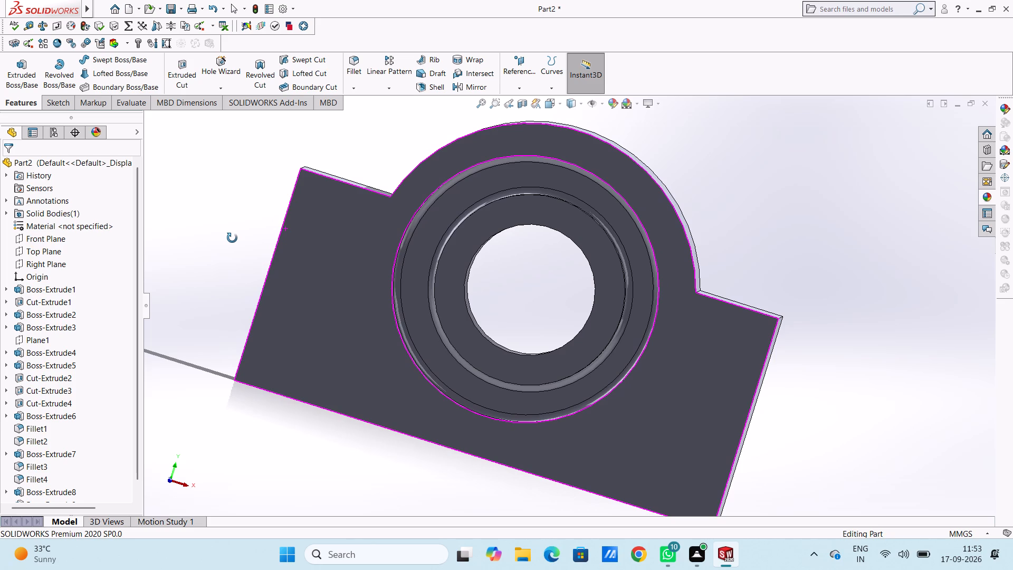
middle_drag(232, 238, 232, 226)
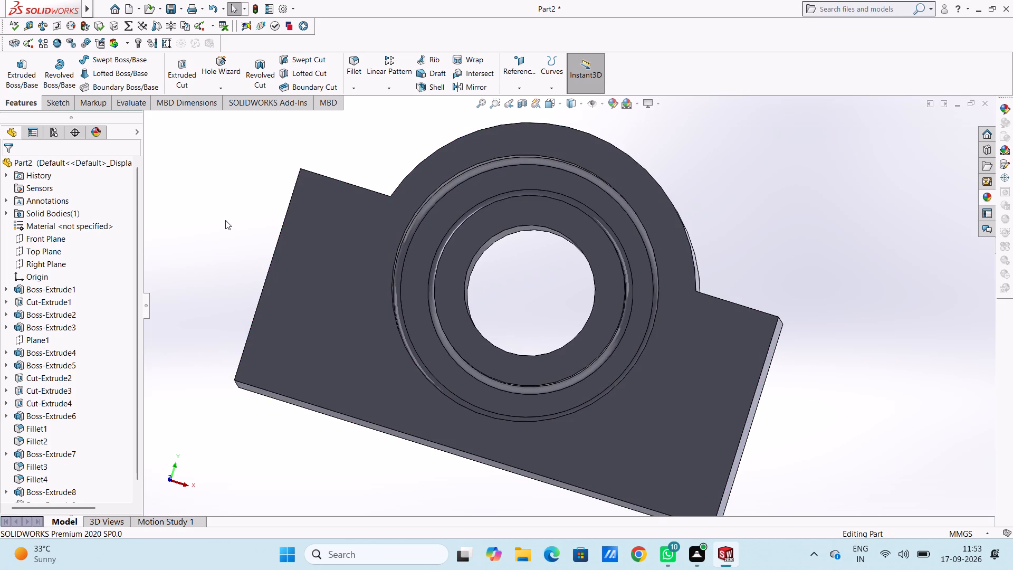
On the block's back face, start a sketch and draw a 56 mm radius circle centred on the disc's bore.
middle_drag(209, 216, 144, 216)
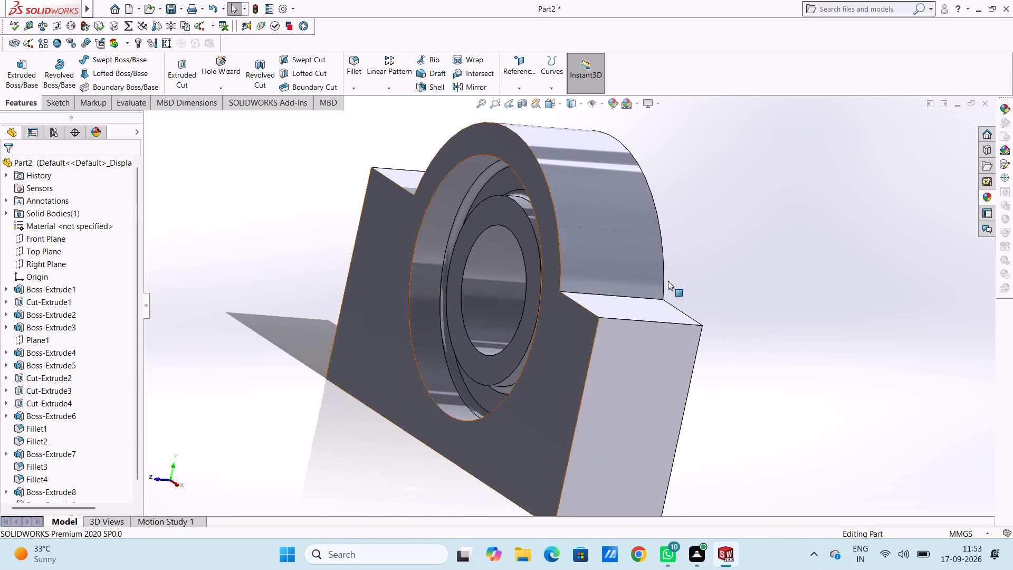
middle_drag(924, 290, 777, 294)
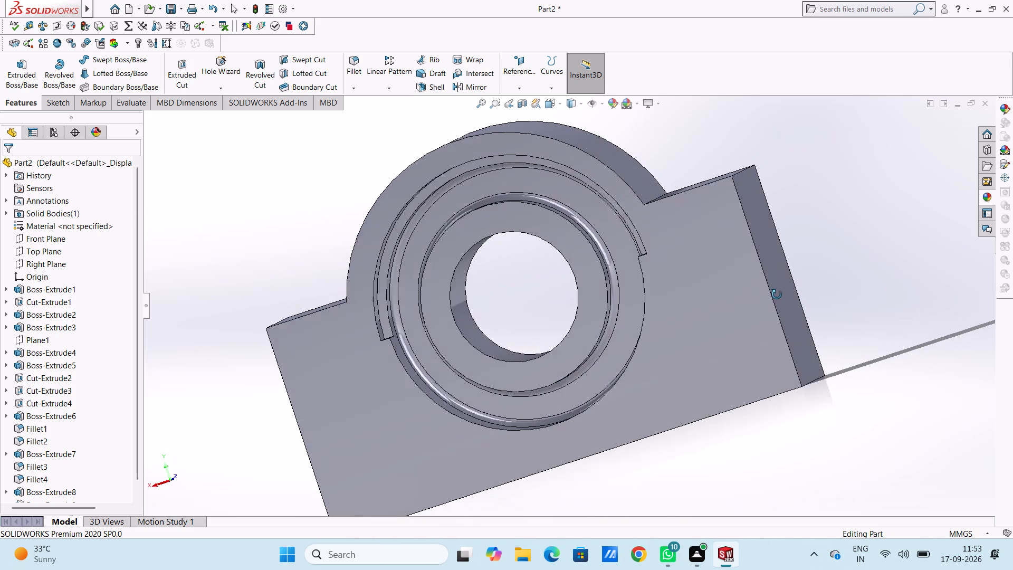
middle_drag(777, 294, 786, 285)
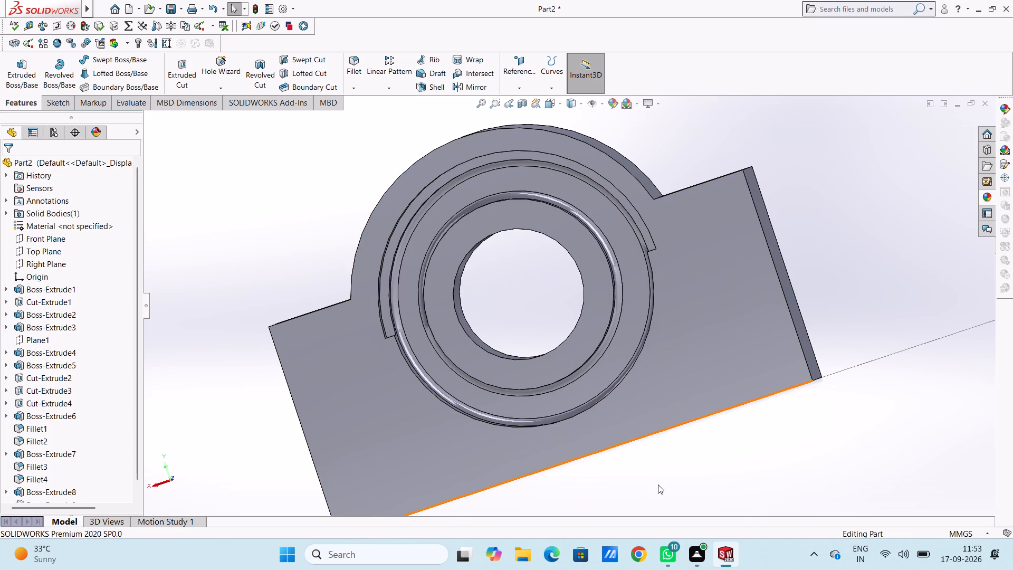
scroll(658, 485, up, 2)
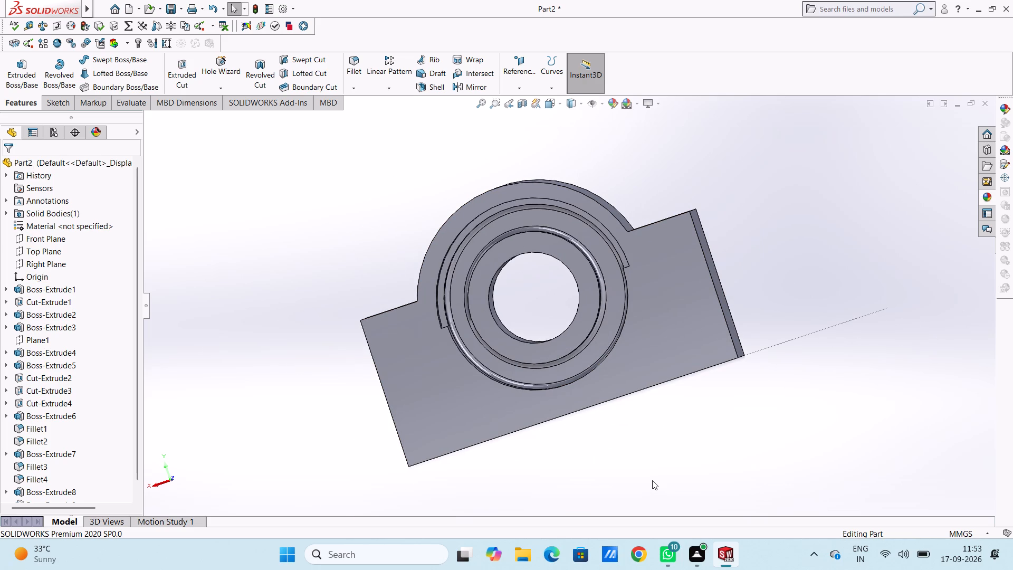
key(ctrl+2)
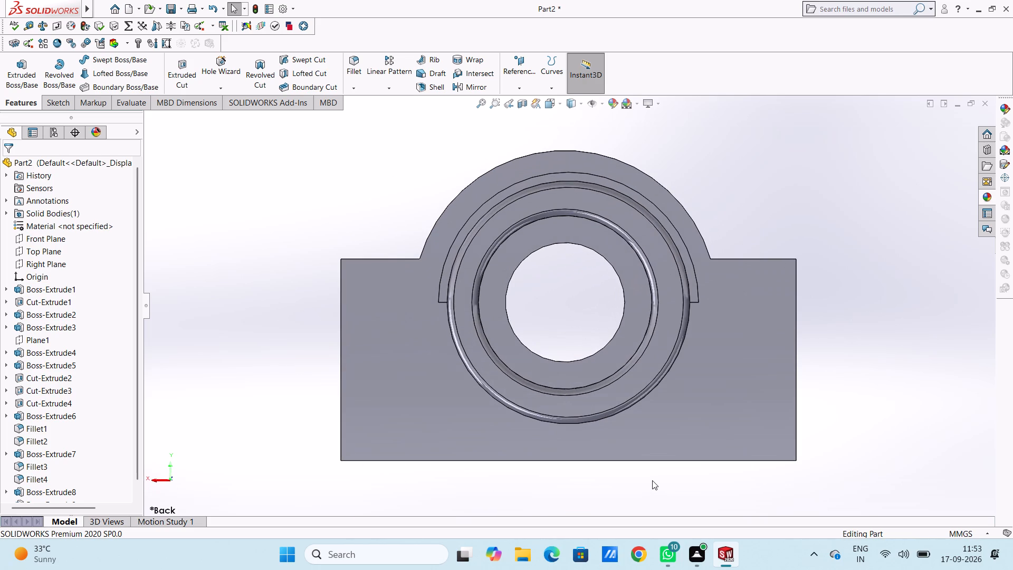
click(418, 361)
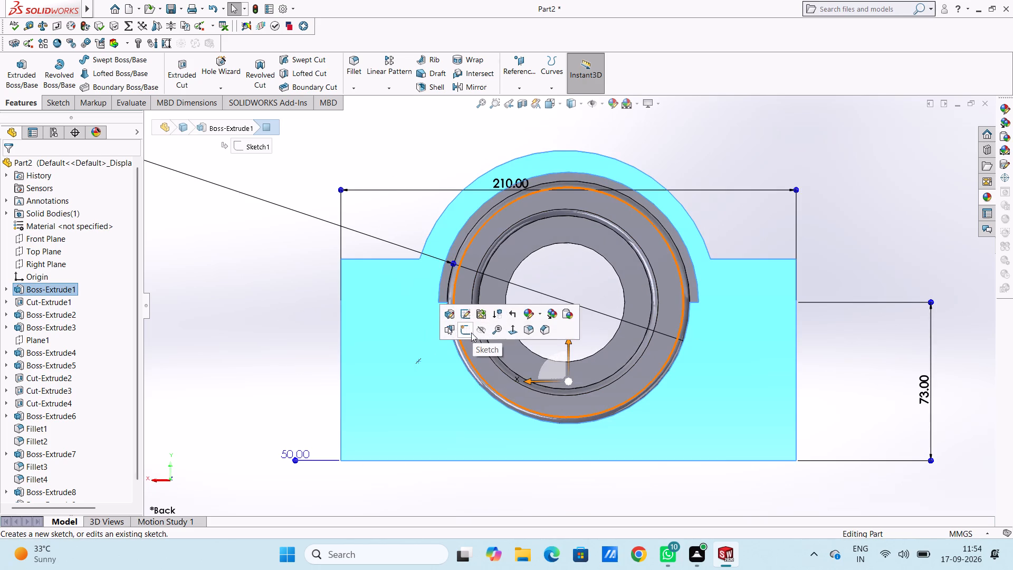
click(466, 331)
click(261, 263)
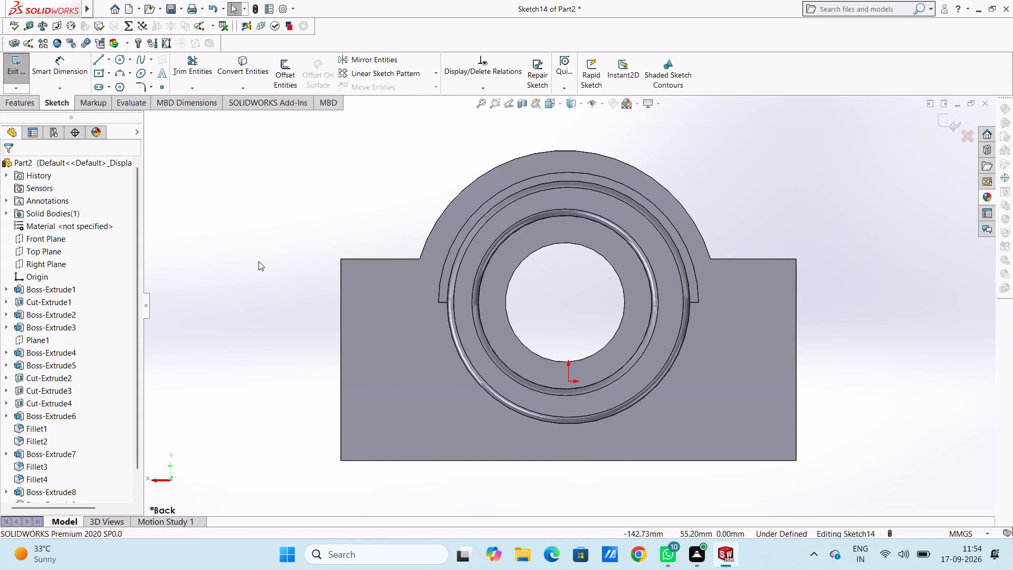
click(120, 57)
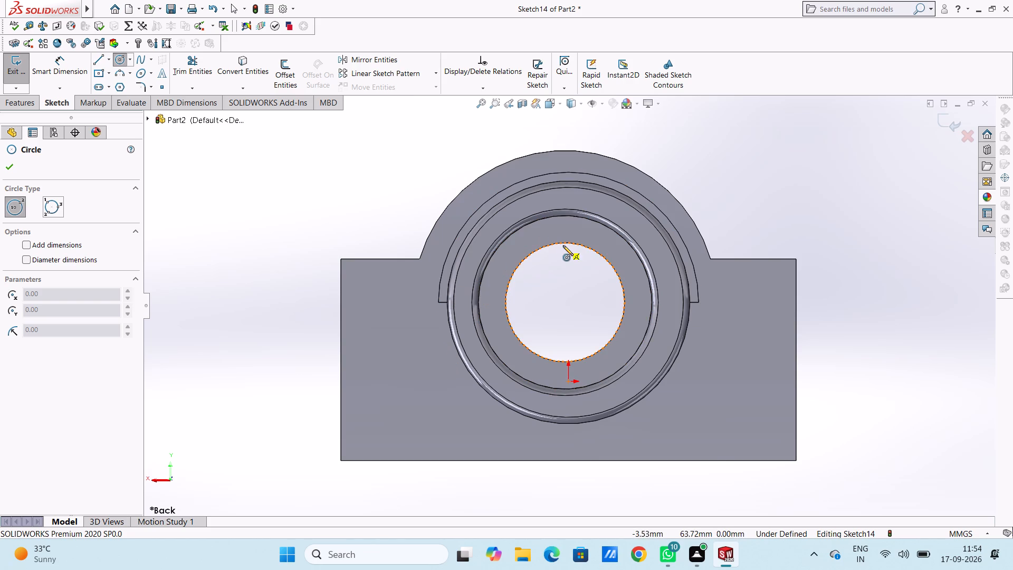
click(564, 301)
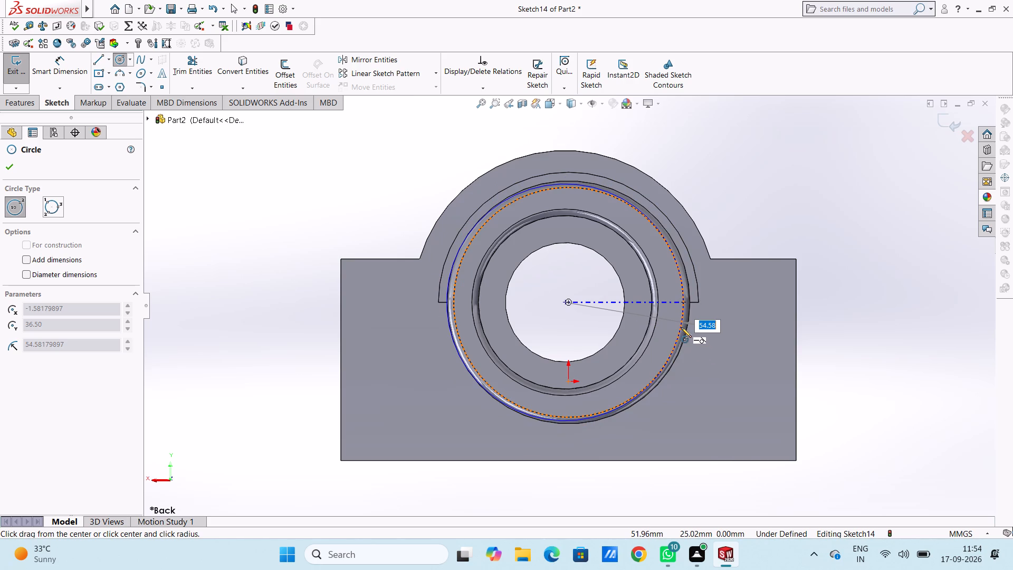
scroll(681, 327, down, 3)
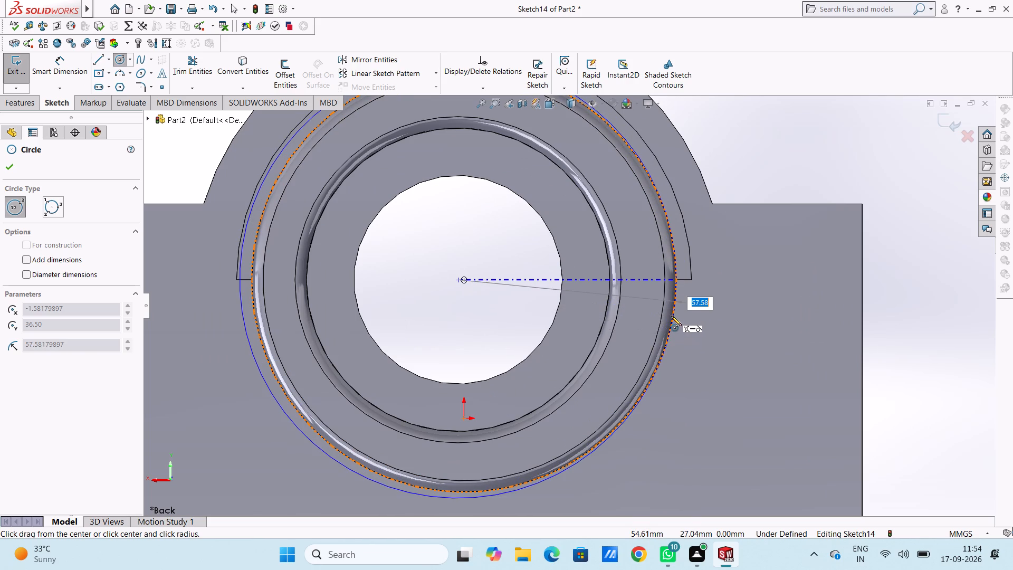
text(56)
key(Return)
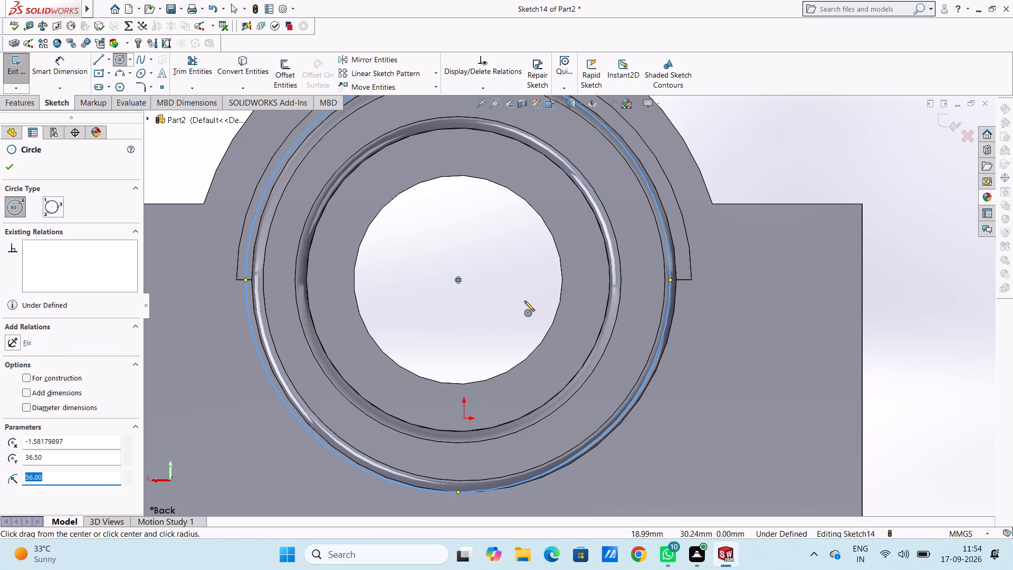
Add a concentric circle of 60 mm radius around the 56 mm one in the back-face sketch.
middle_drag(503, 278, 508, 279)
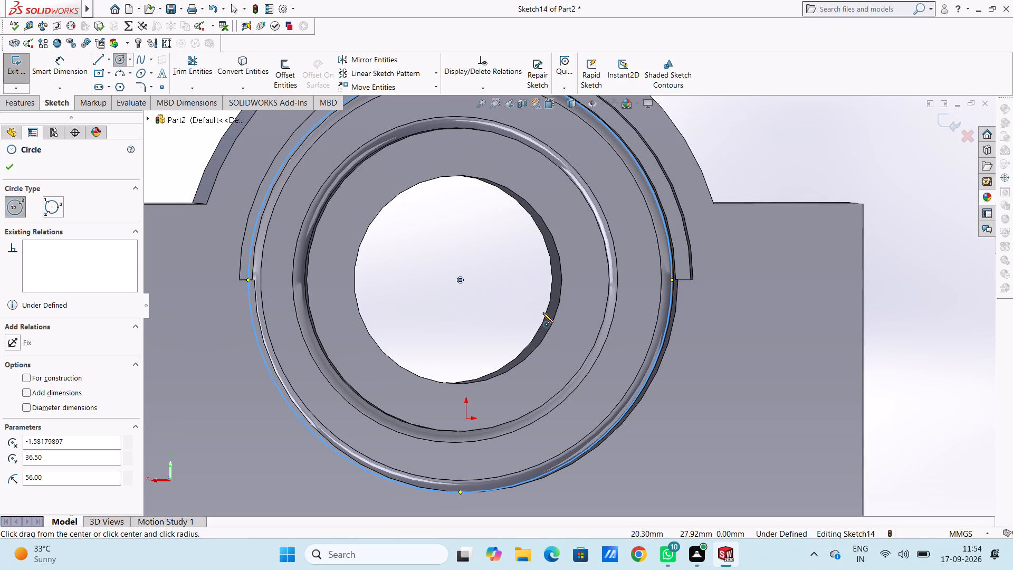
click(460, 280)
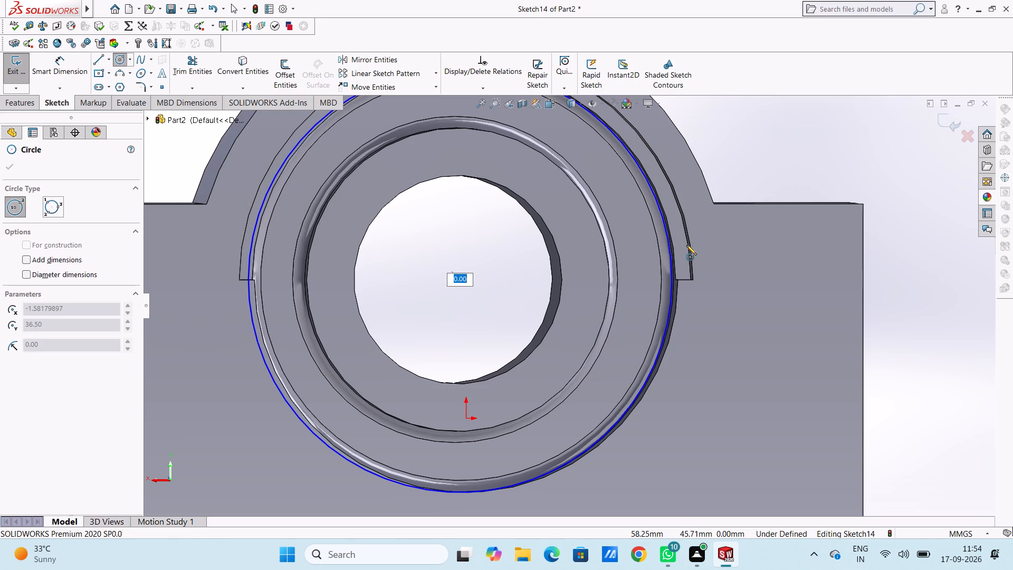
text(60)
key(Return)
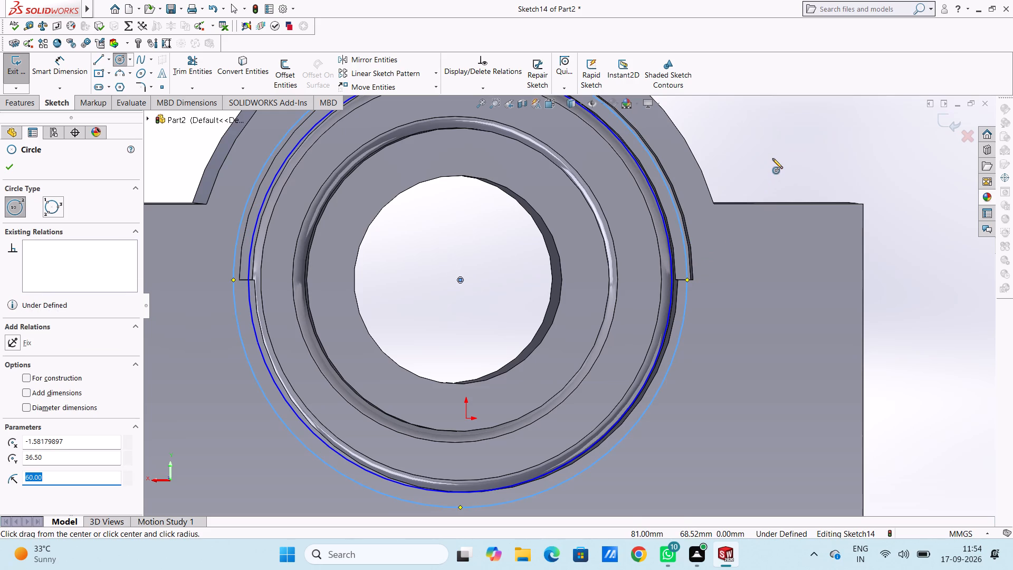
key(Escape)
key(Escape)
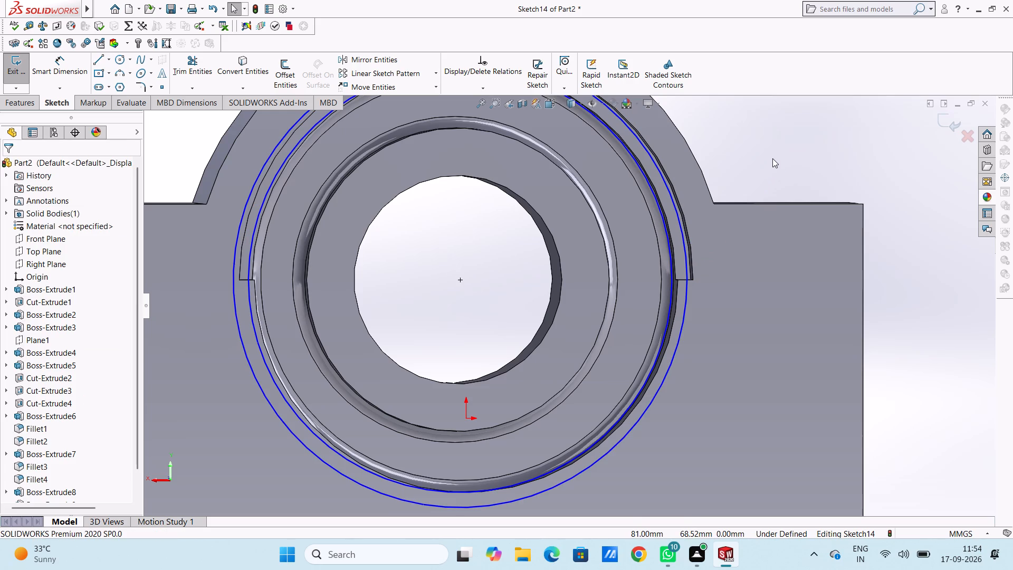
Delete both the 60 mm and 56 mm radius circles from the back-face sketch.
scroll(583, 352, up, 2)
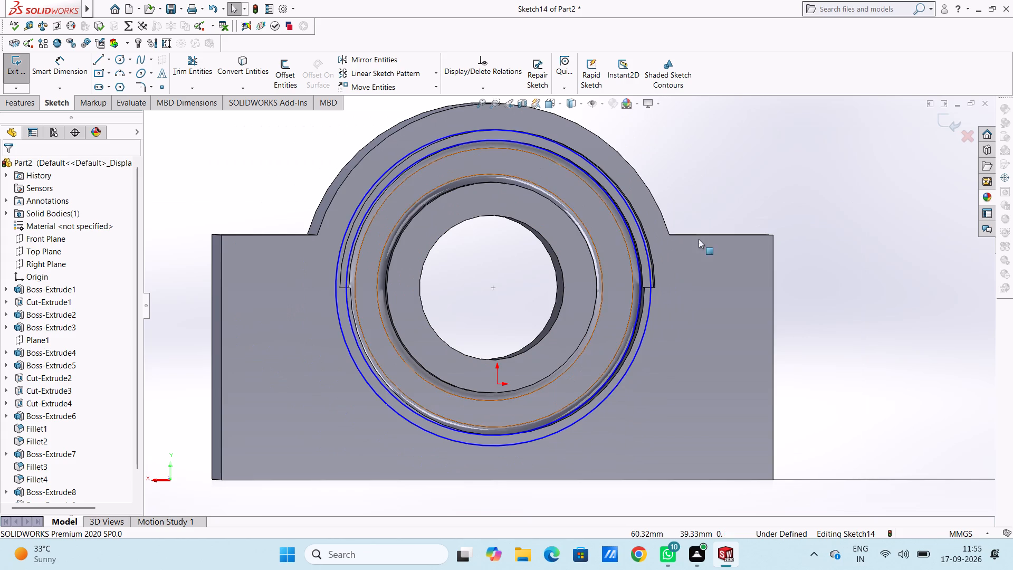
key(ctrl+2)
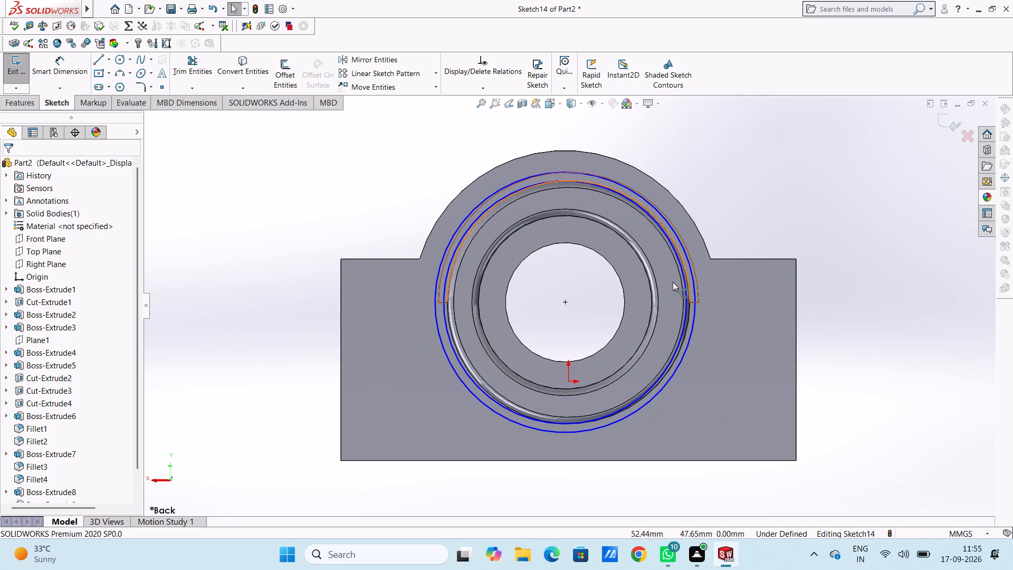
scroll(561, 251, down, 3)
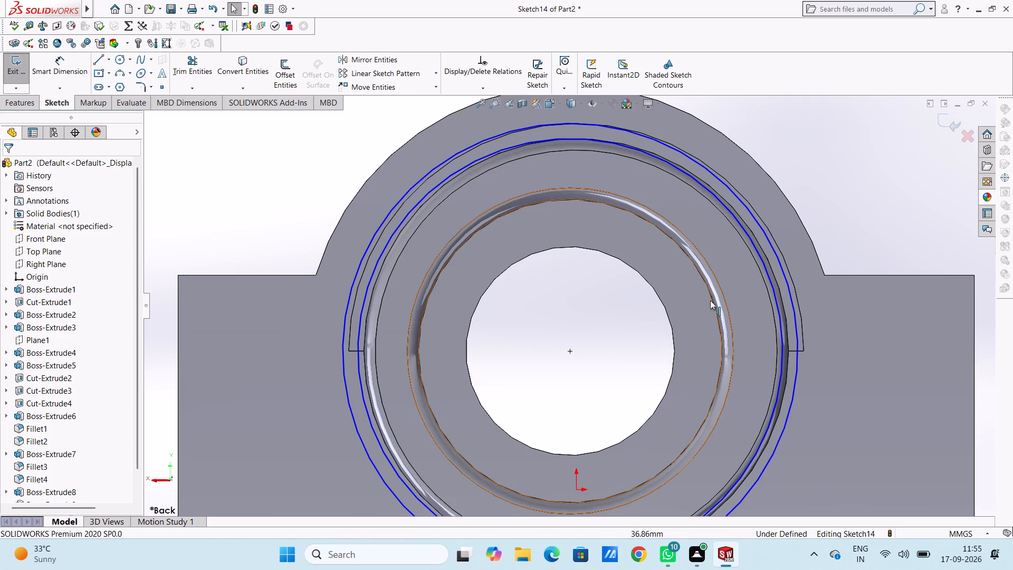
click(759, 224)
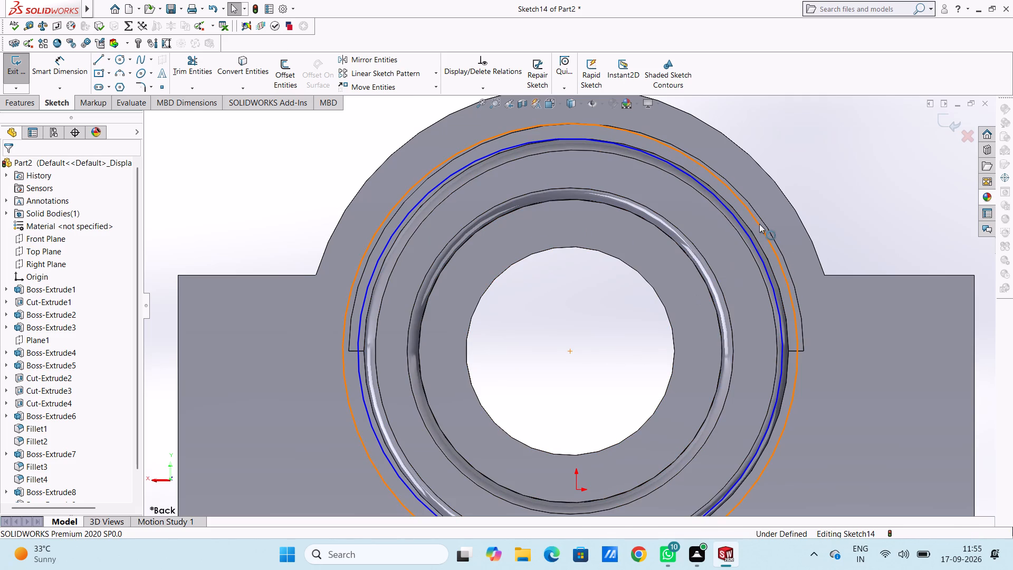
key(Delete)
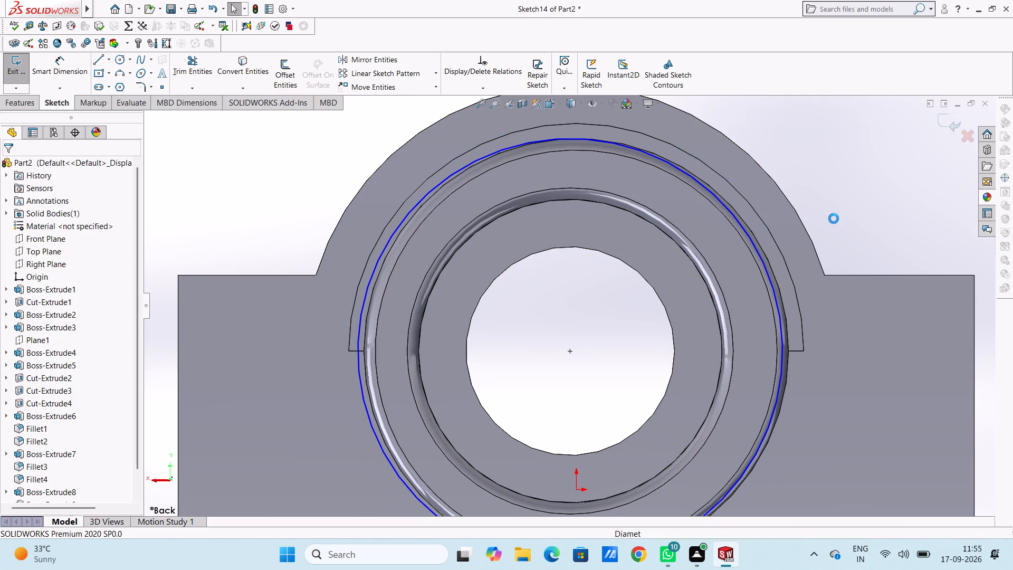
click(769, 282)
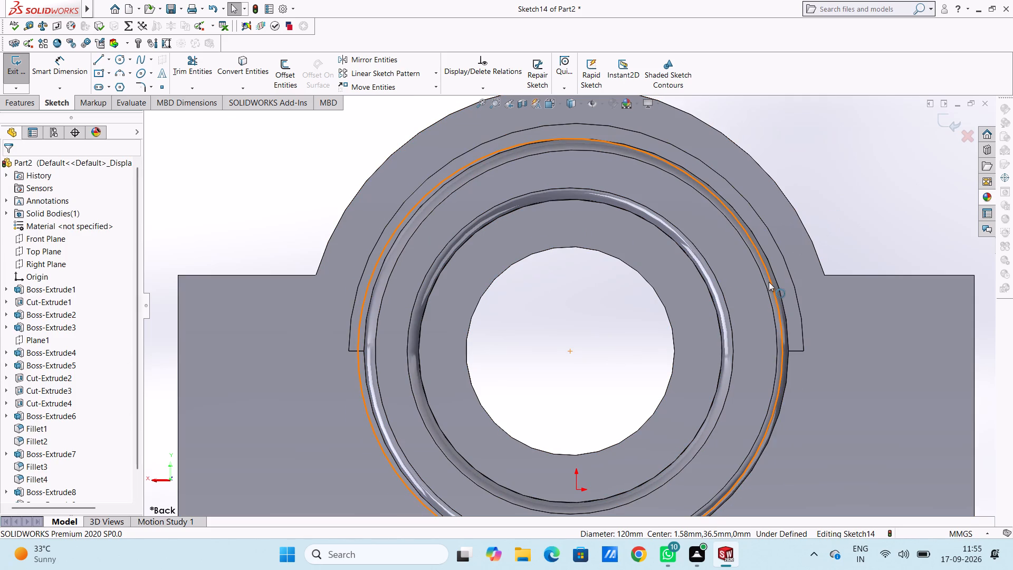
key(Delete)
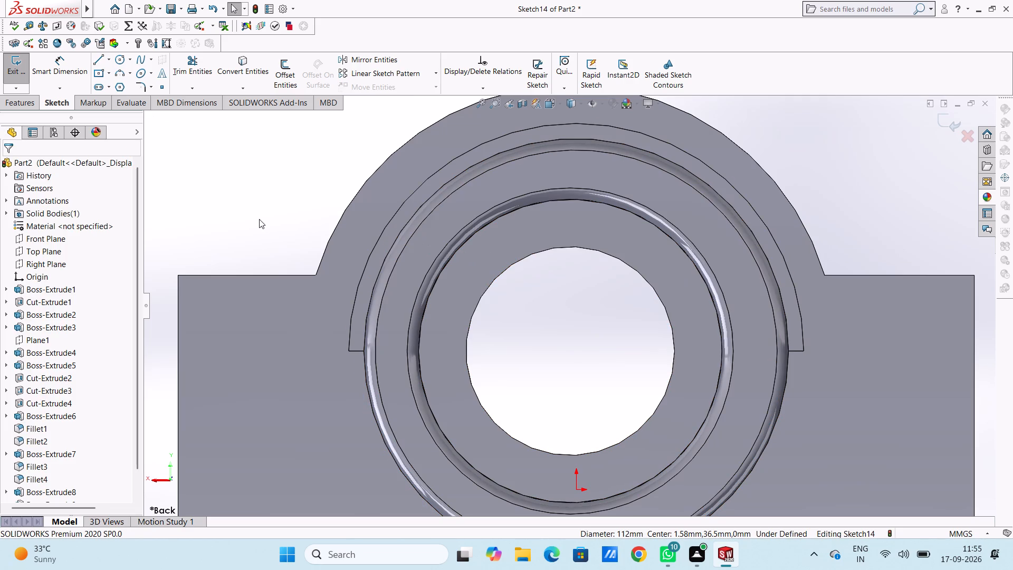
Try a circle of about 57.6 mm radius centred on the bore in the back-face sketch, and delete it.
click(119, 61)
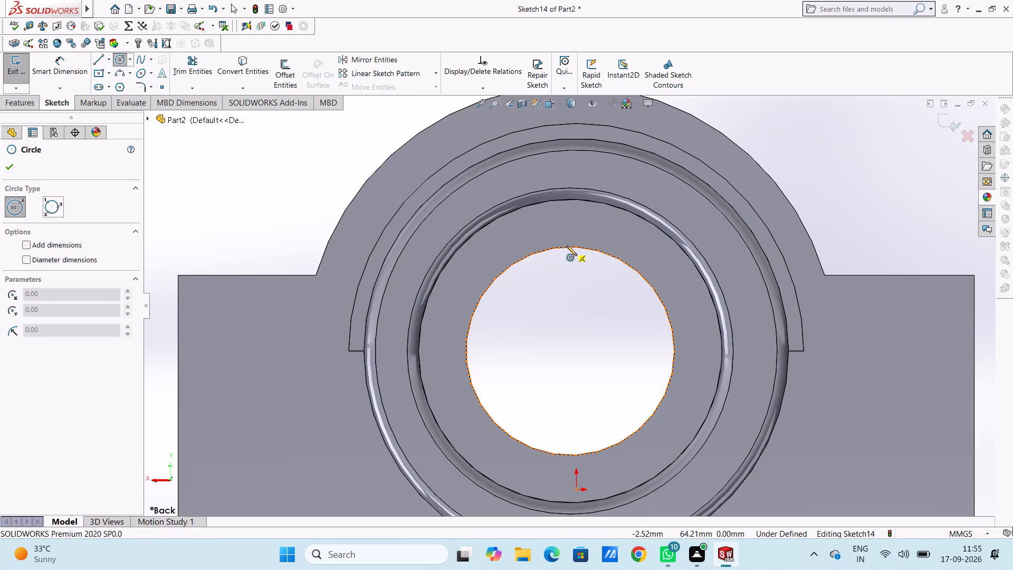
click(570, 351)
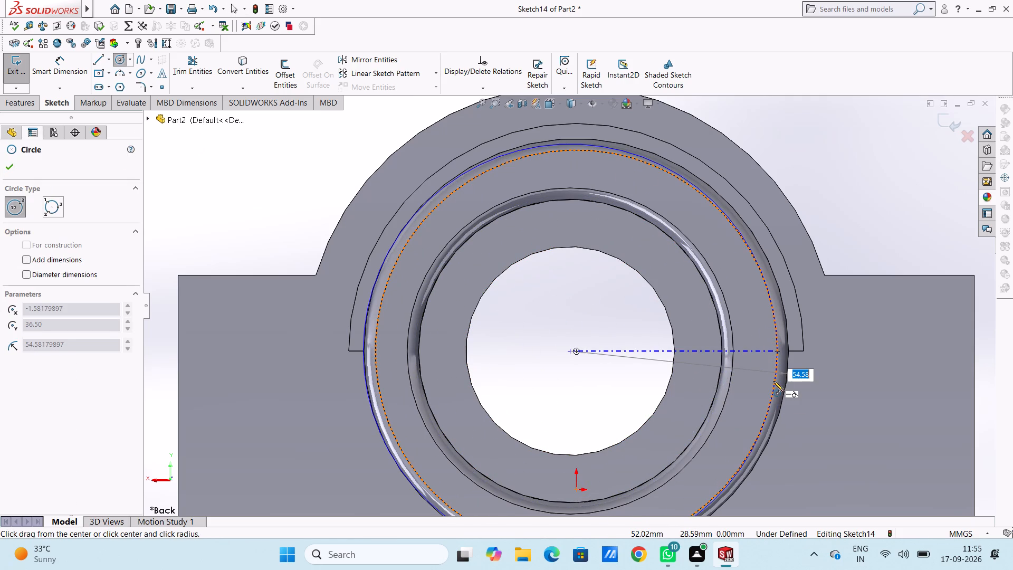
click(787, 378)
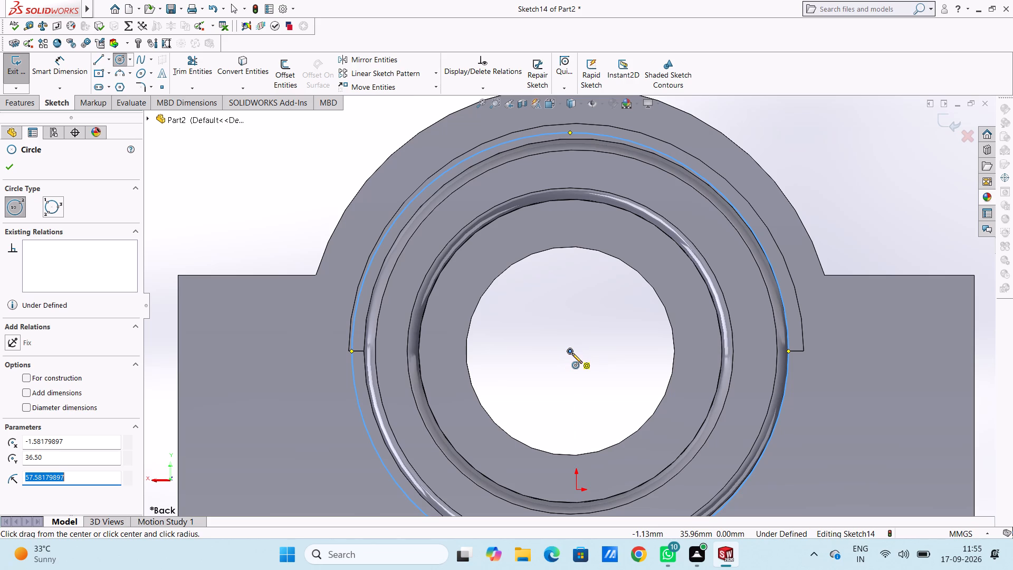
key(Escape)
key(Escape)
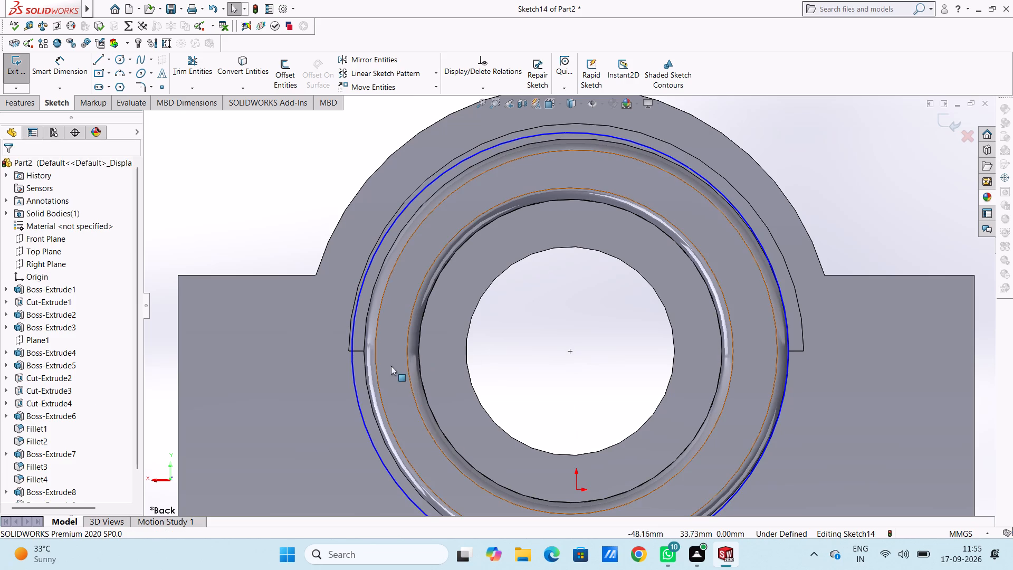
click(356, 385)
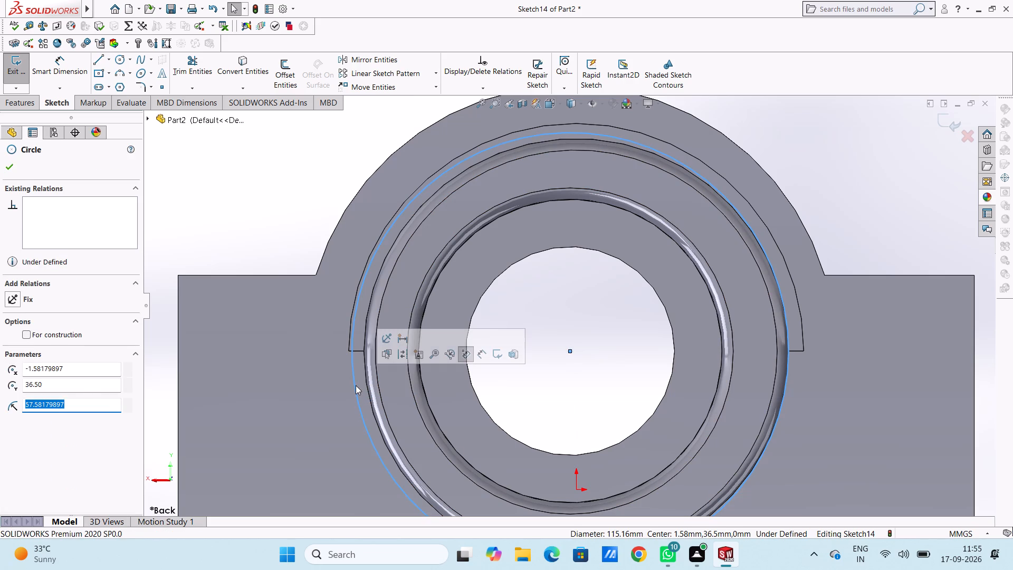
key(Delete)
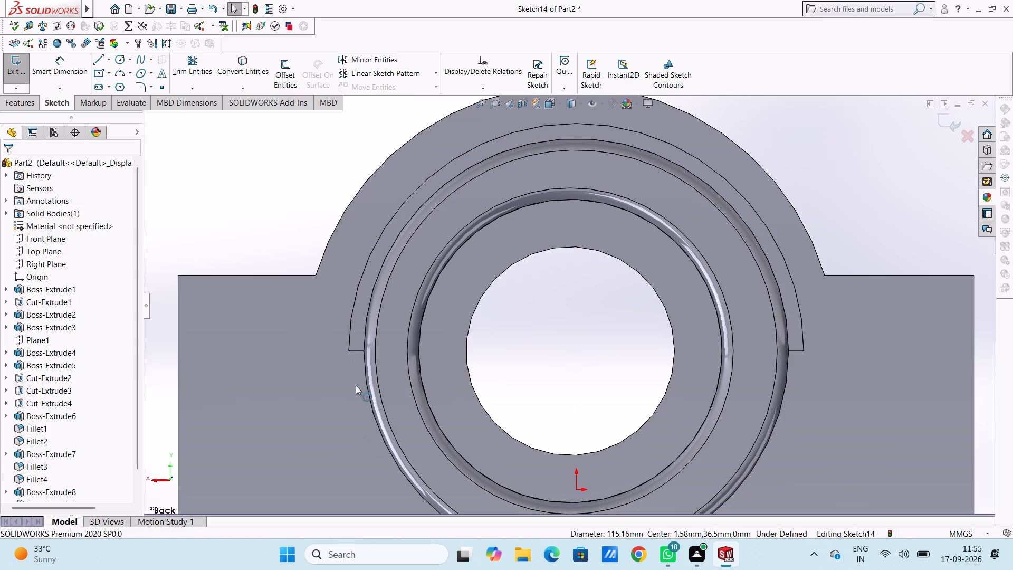
Undo the back-face sketch and the 8 mm ring extrusion, going back to editing the front-face ring sketch.
key(ctrl+z)
key(ctrl+z)
key(ctrl+z)
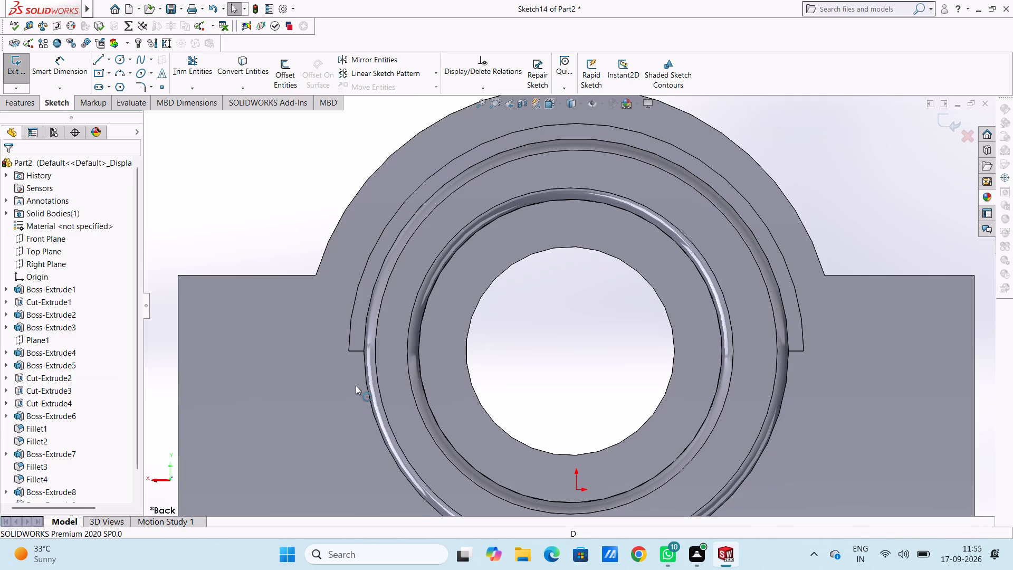
key(ctrl+z)
key(ctrl+z)
key(ctrl+z)
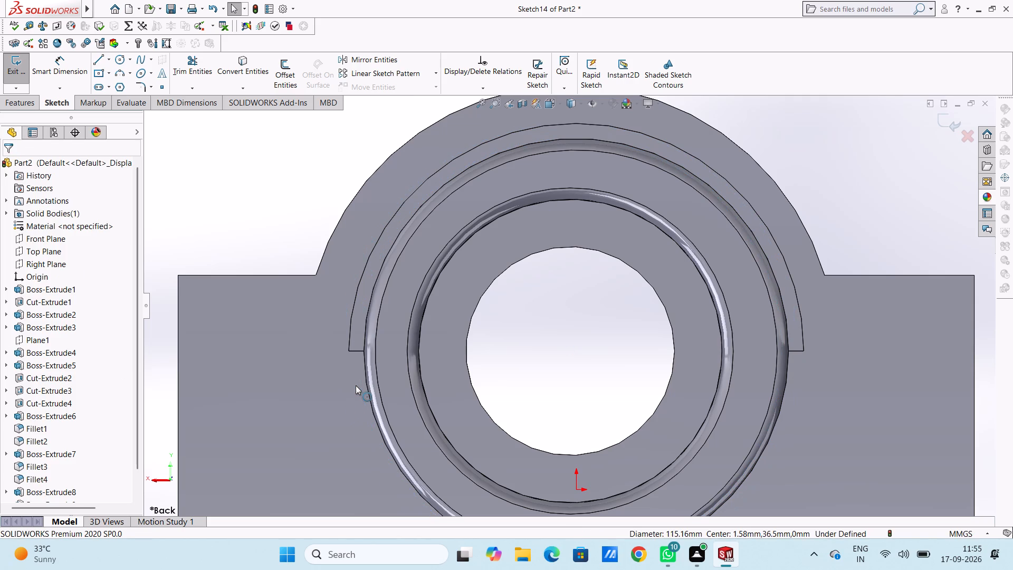
key(ctrl+z)
key(ctrl+z)
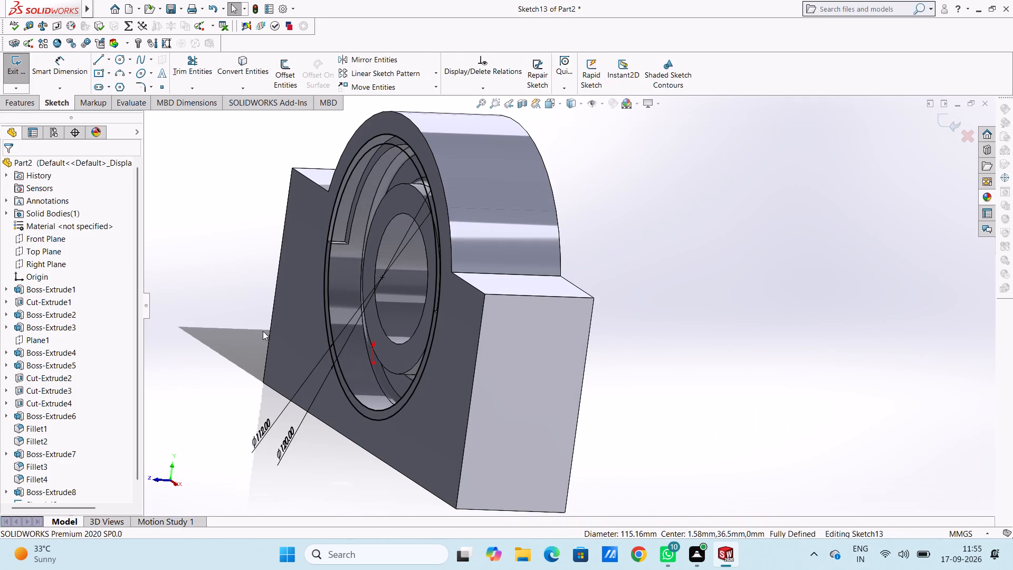
Extrude the ring sketch between the 112 mm and 120 mm circles 50 mm in the reversed direction, into the block's bore.
click(16, 107)
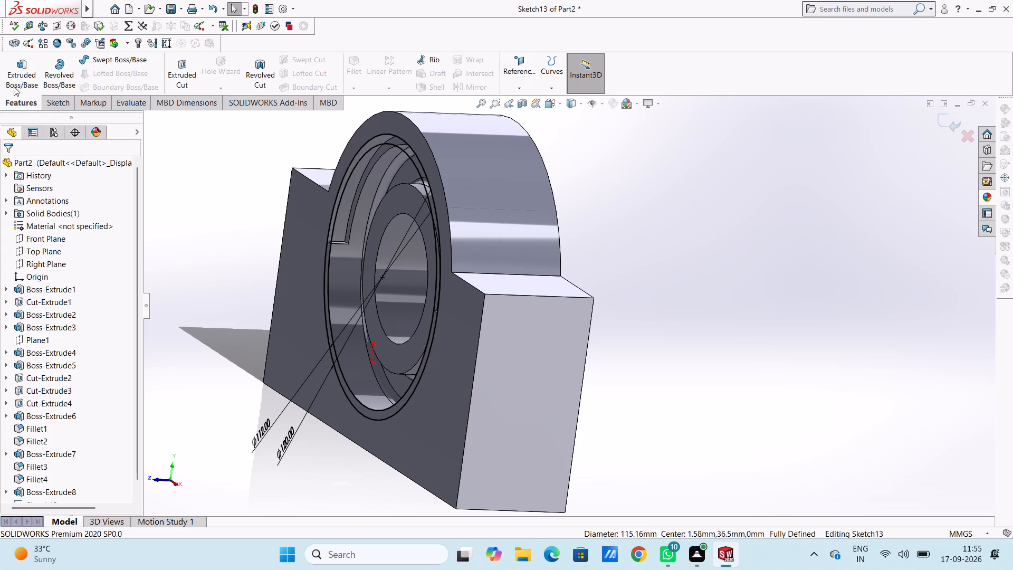
click(13, 82)
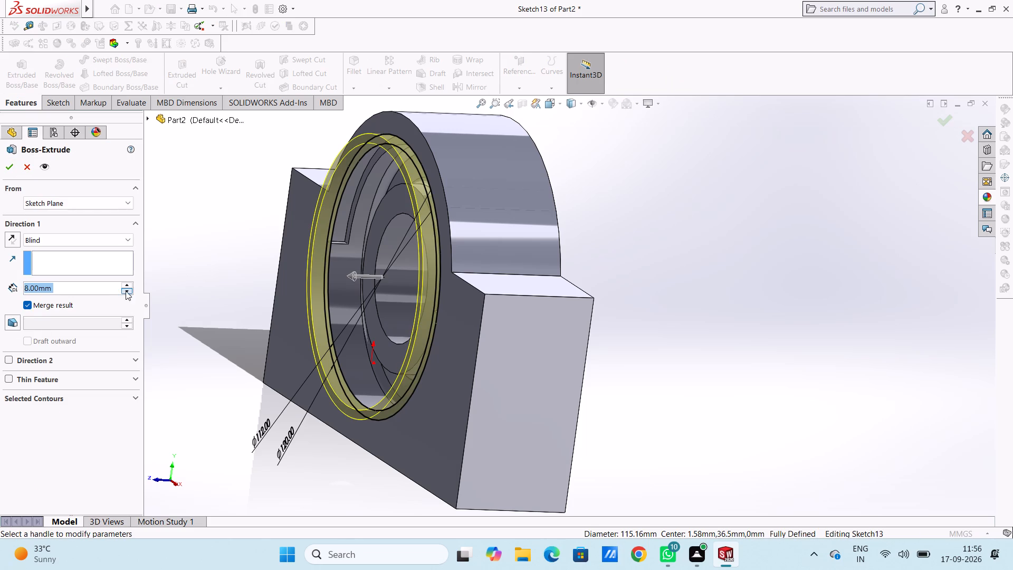
click(7, 237)
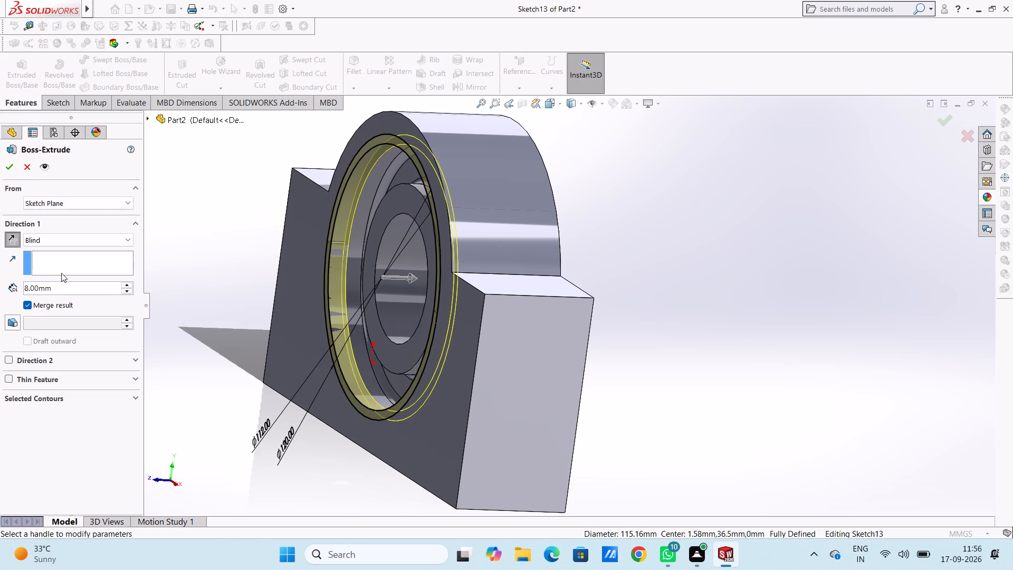
double_click(74, 292)
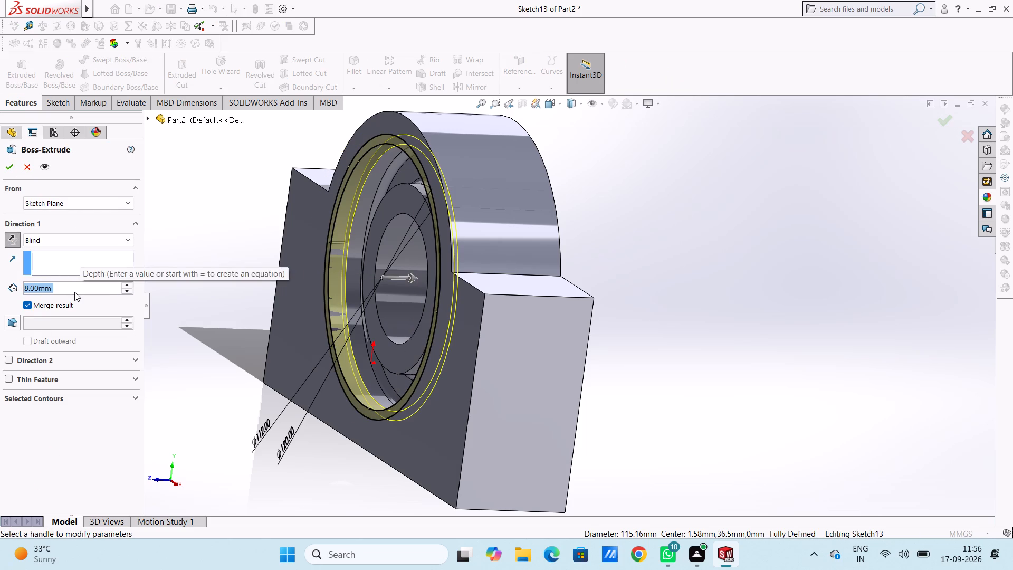
text(50)
key(Return)
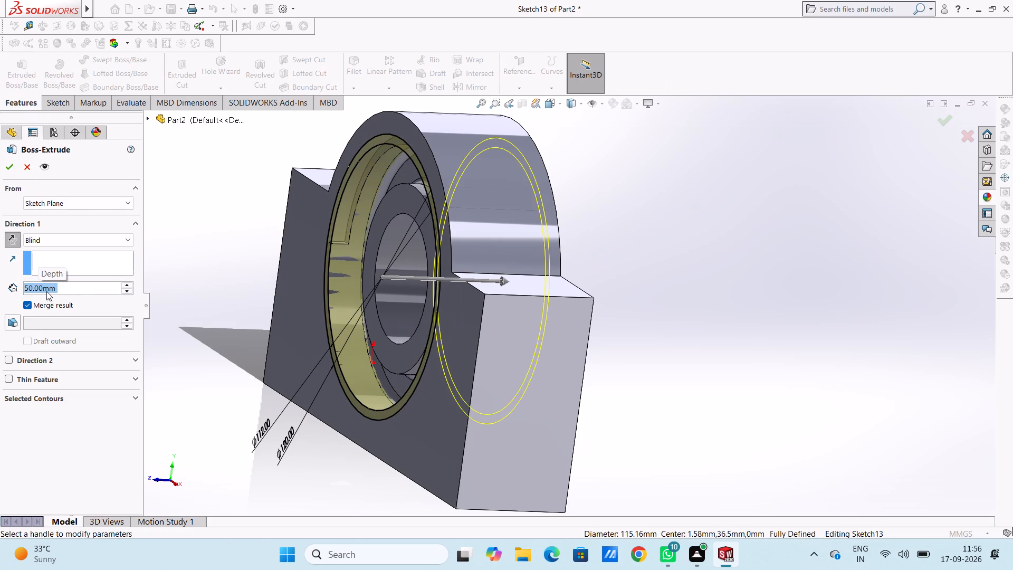
middle_drag(729, 283, 671, 305)
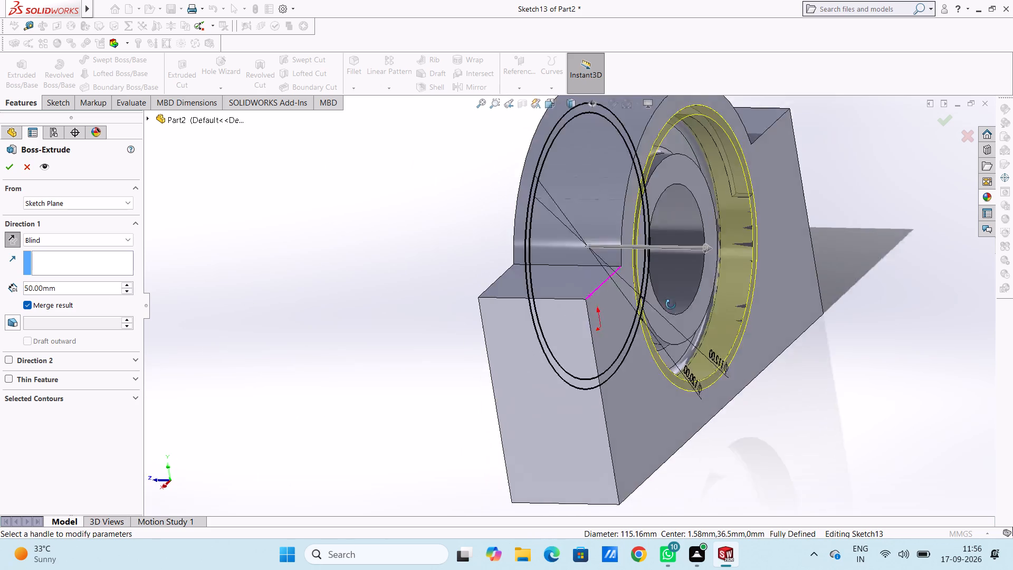
middle_drag(671, 305, 592, 307)
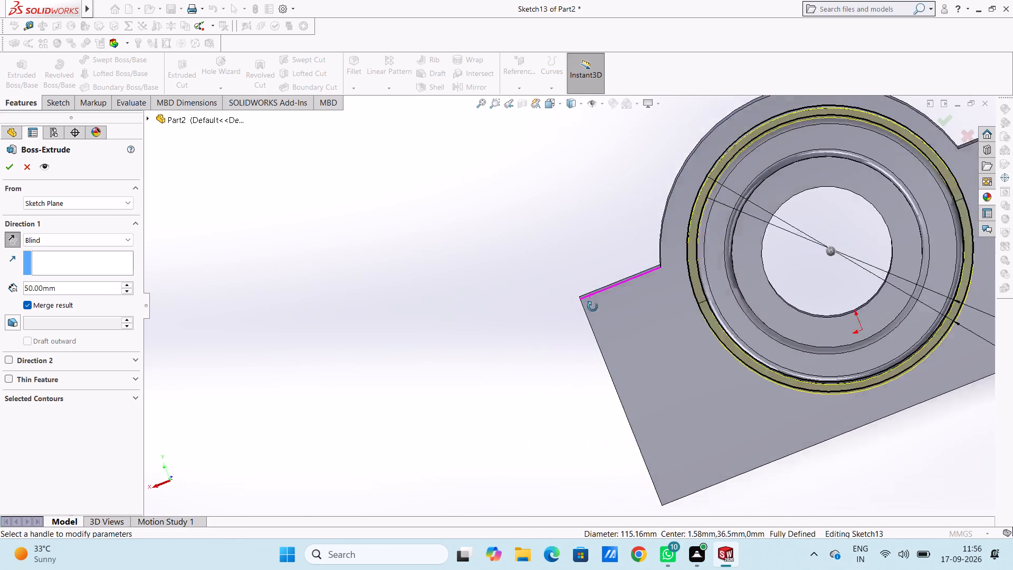
middle_drag(592, 307, 532, 322)
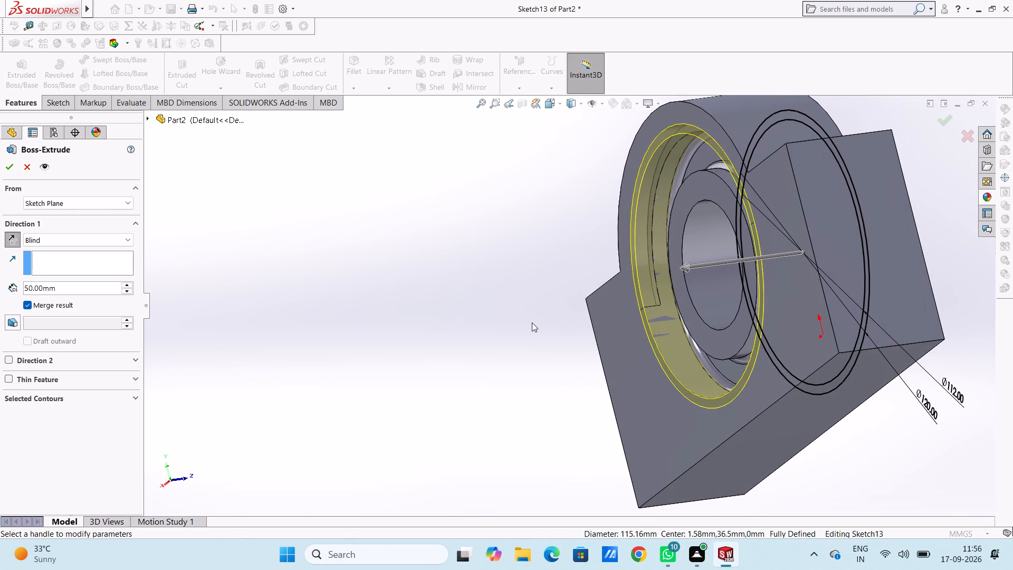
click(8, 169)
Examine the extruded ring and the stepped bore from the front, side and back of the block.
click(260, 269)
middle_drag(264, 267, 319, 272)
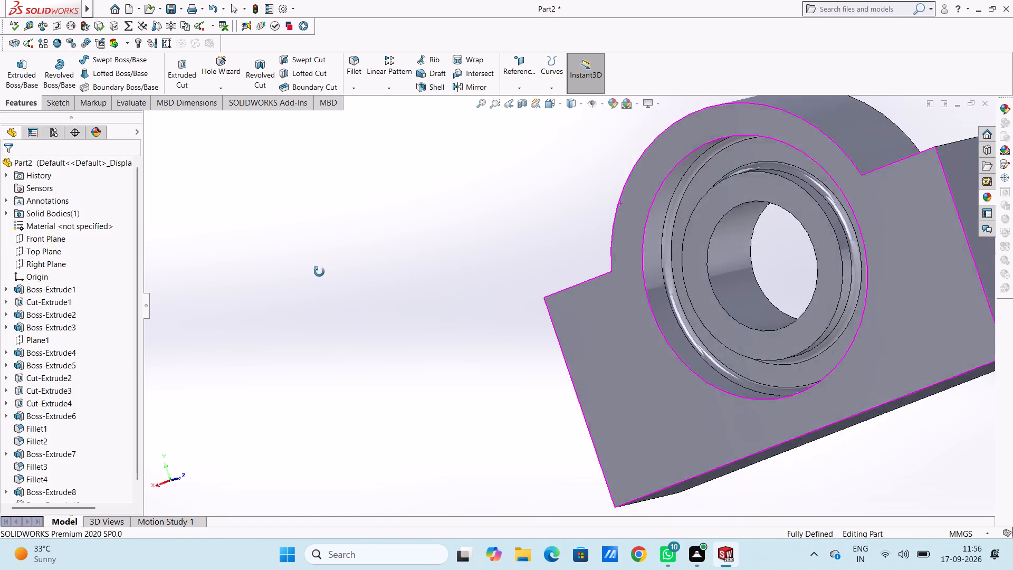
middle_drag(319, 272, 531, 331)
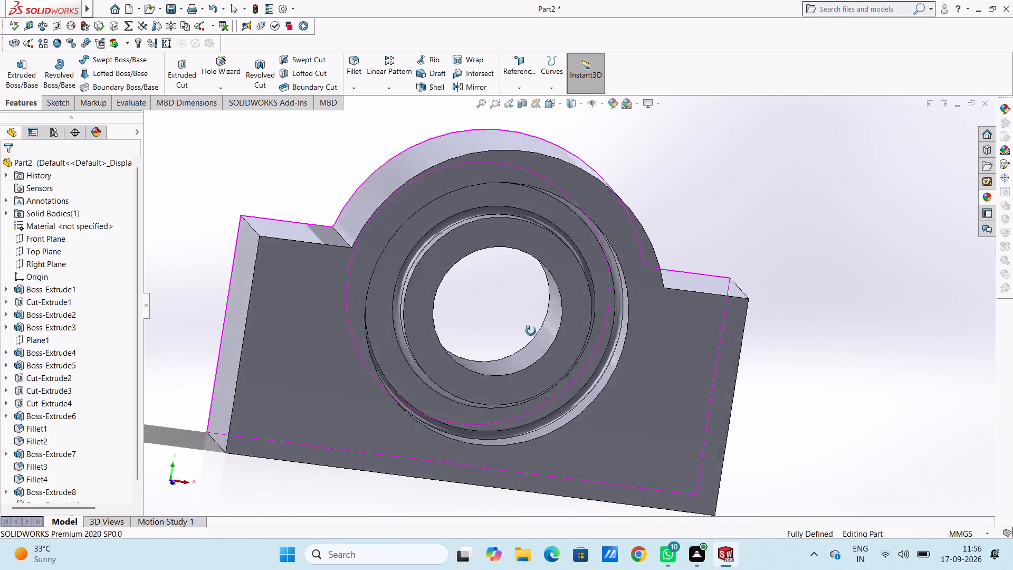
middle_drag(531, 331, 512, 325)
scroll(484, 334, up, 3)
middle_drag(448, 442, 383, 422)
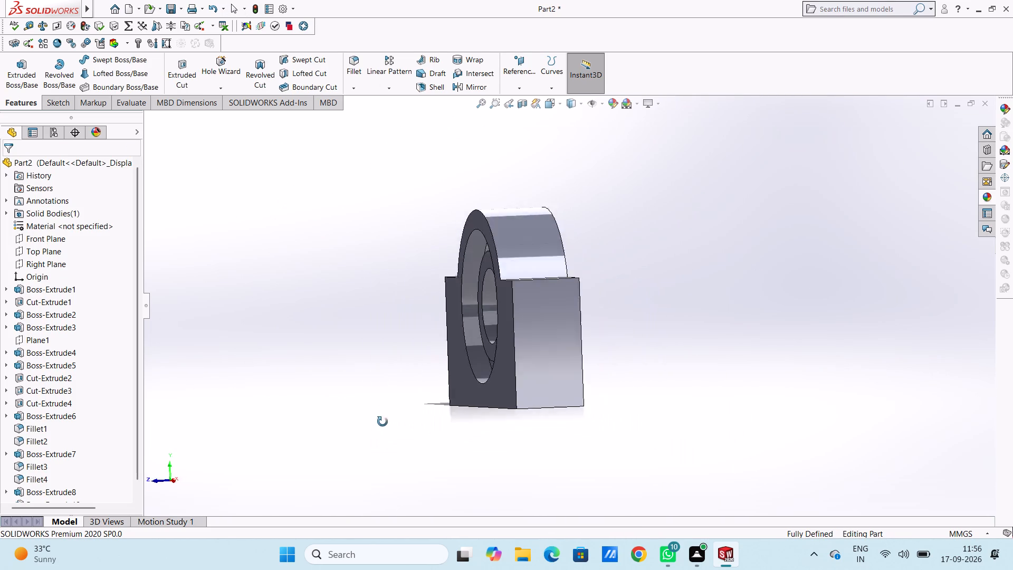
middle_drag(383, 422, 308, 419)
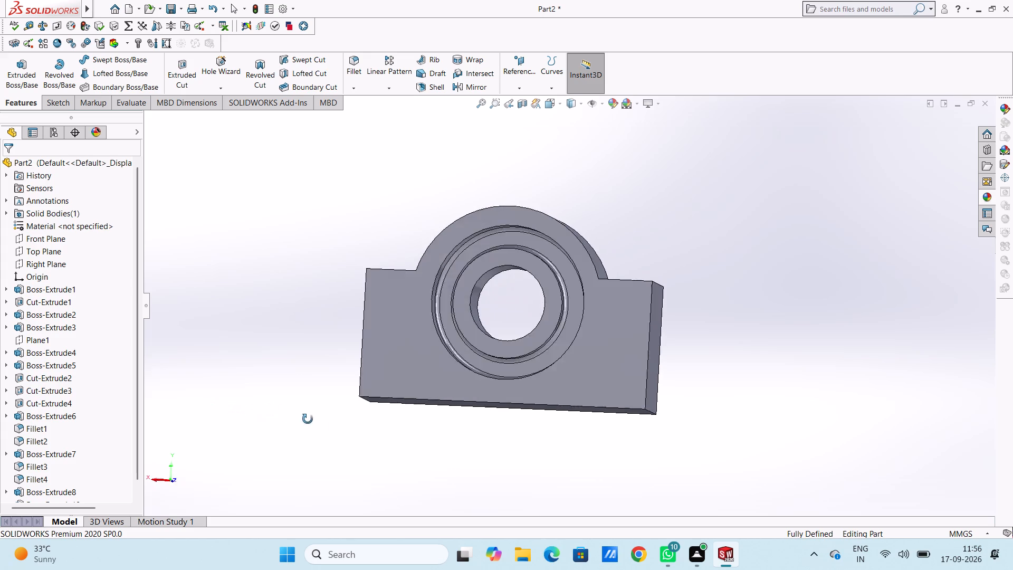
middle_drag(308, 419, 671, 416)
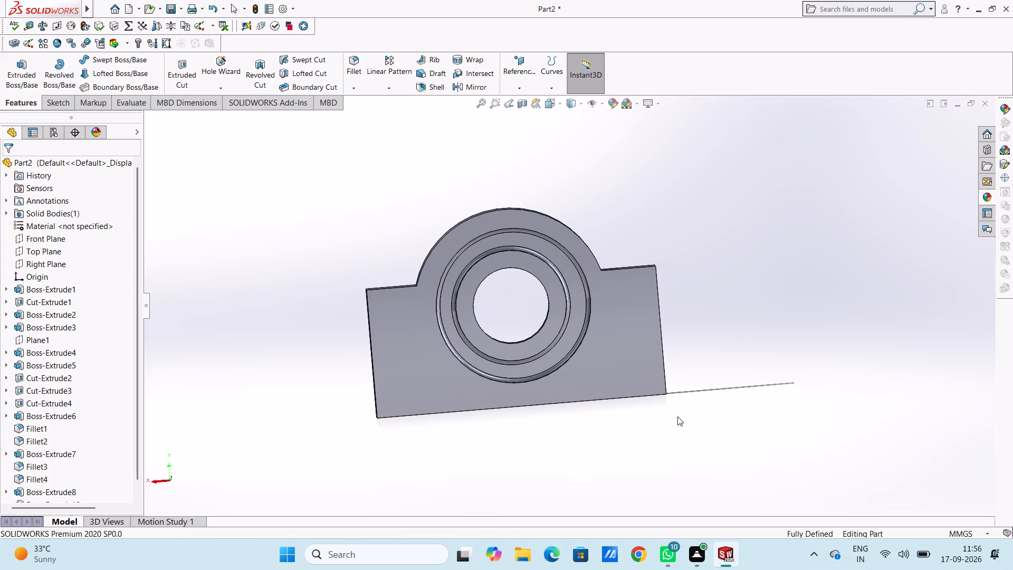
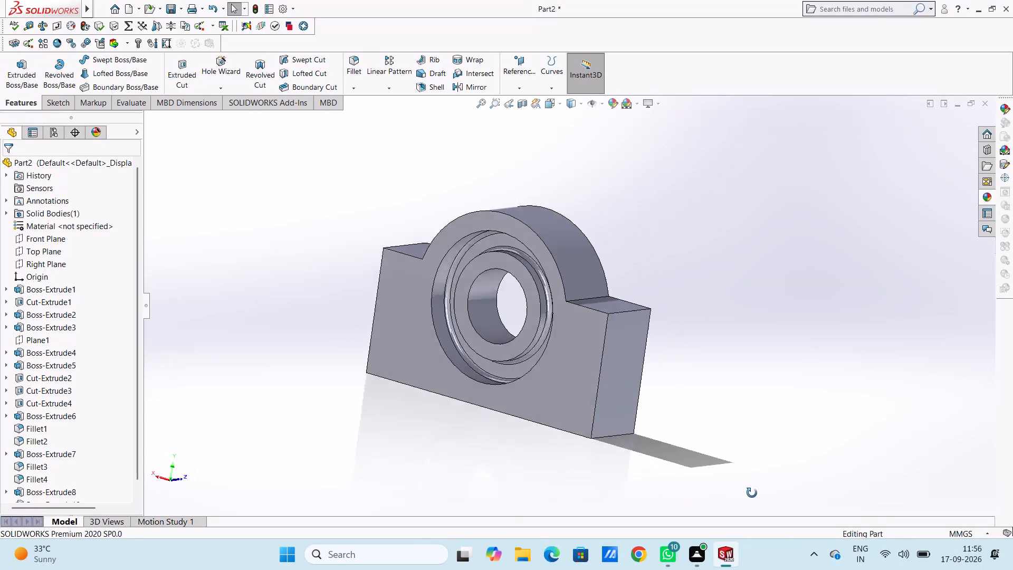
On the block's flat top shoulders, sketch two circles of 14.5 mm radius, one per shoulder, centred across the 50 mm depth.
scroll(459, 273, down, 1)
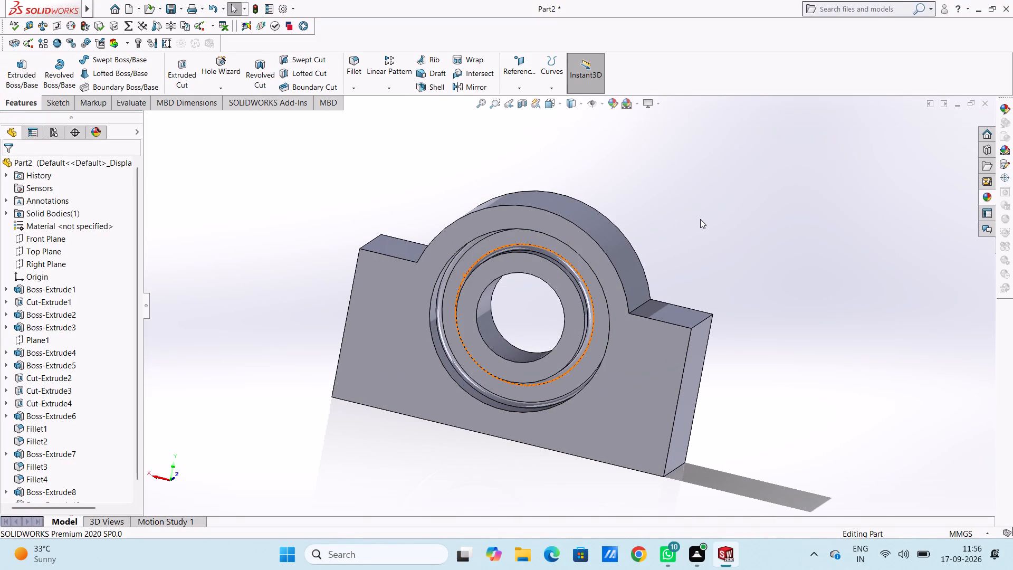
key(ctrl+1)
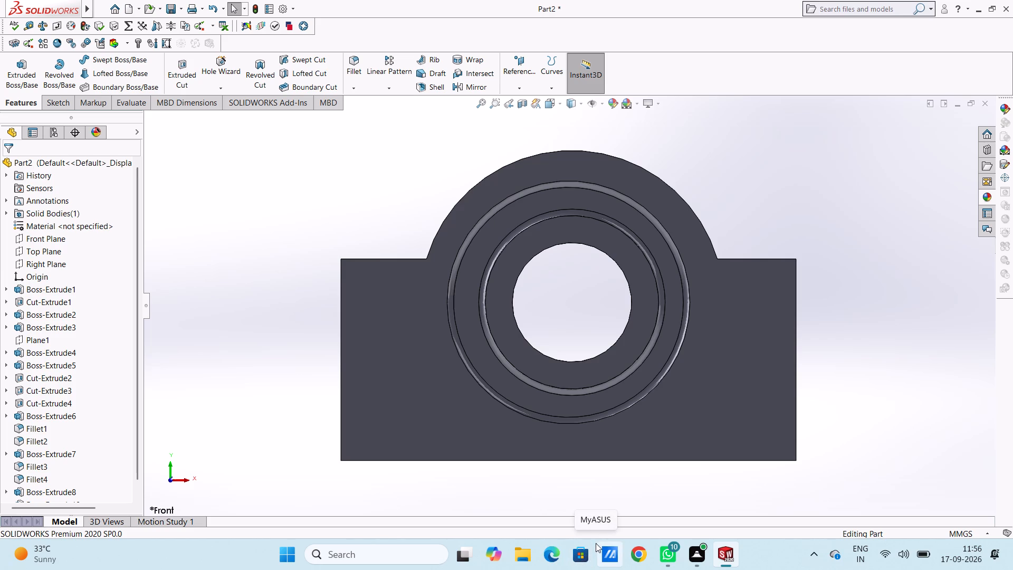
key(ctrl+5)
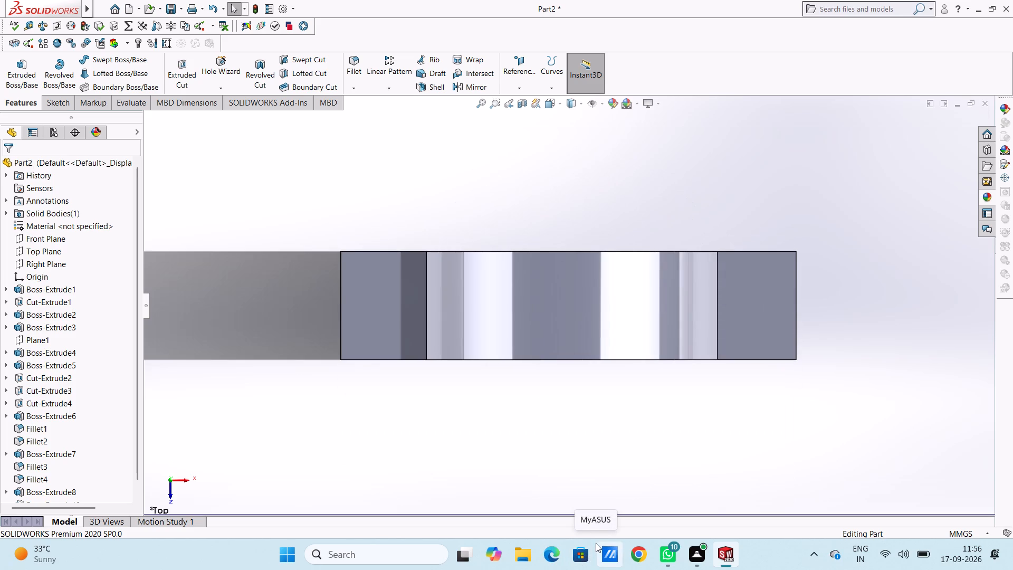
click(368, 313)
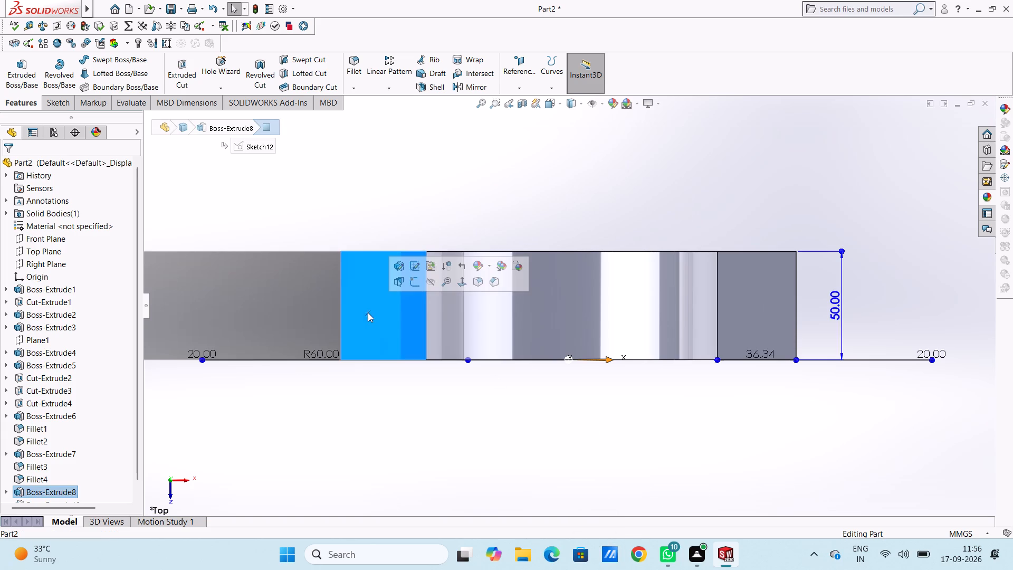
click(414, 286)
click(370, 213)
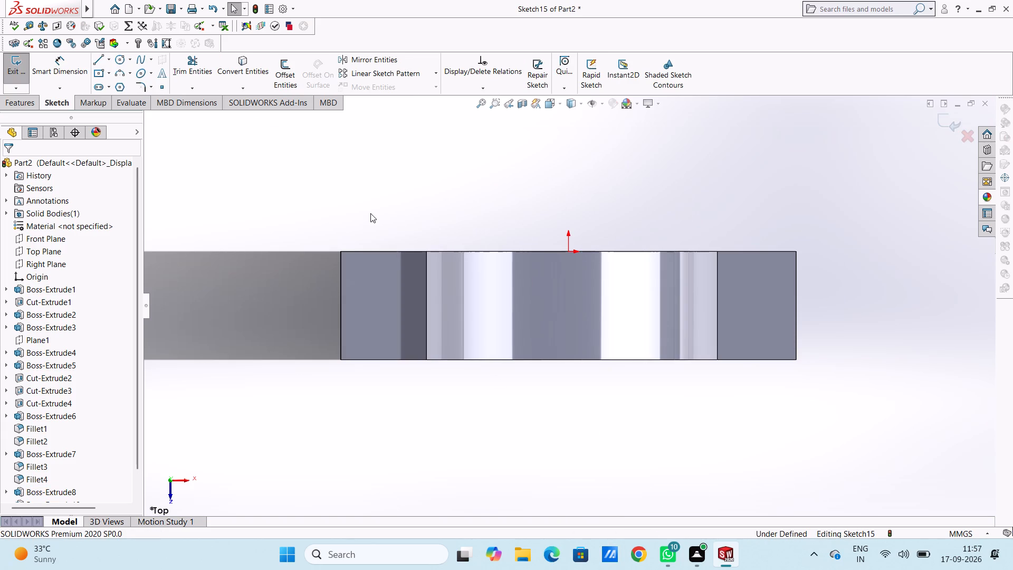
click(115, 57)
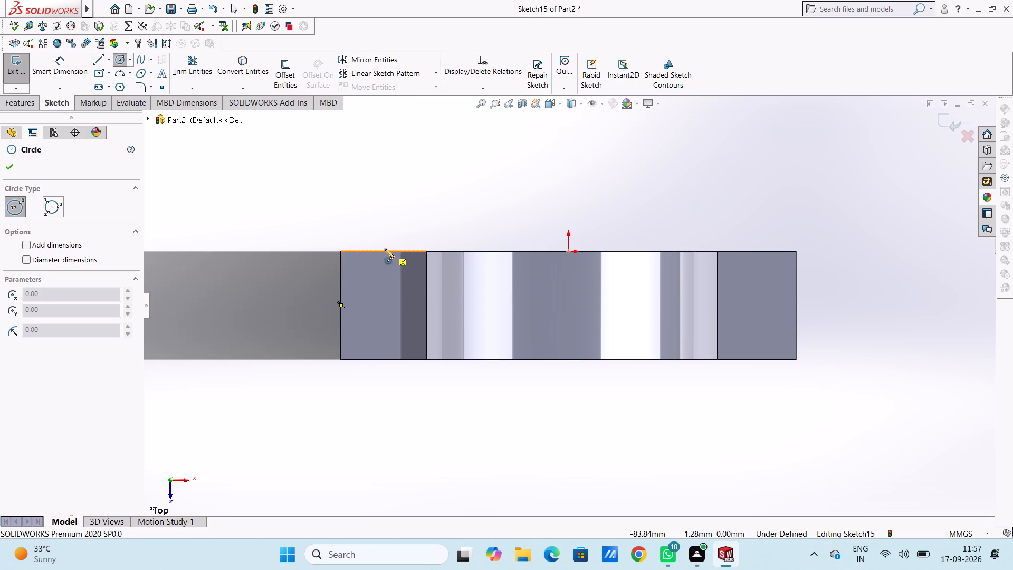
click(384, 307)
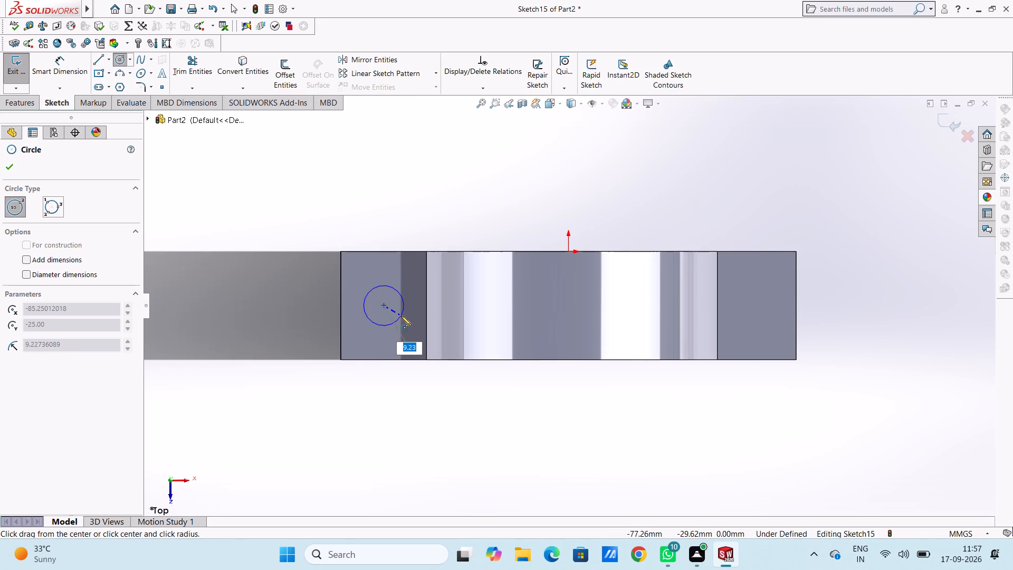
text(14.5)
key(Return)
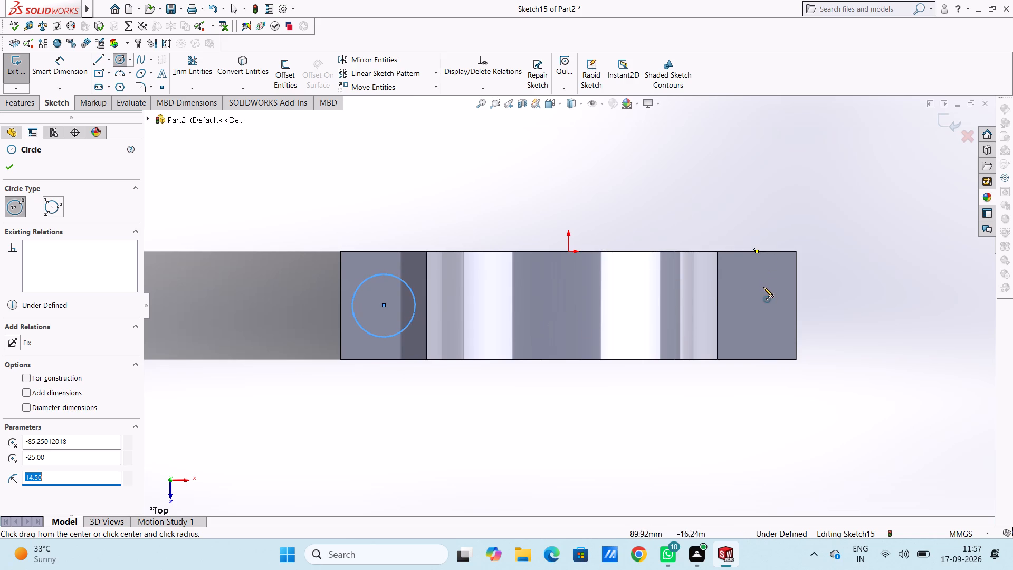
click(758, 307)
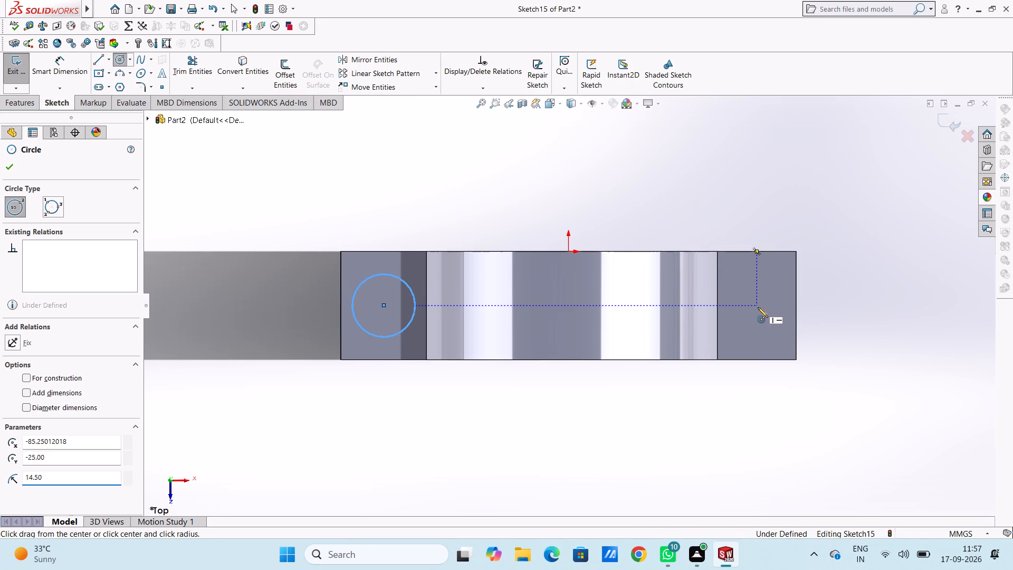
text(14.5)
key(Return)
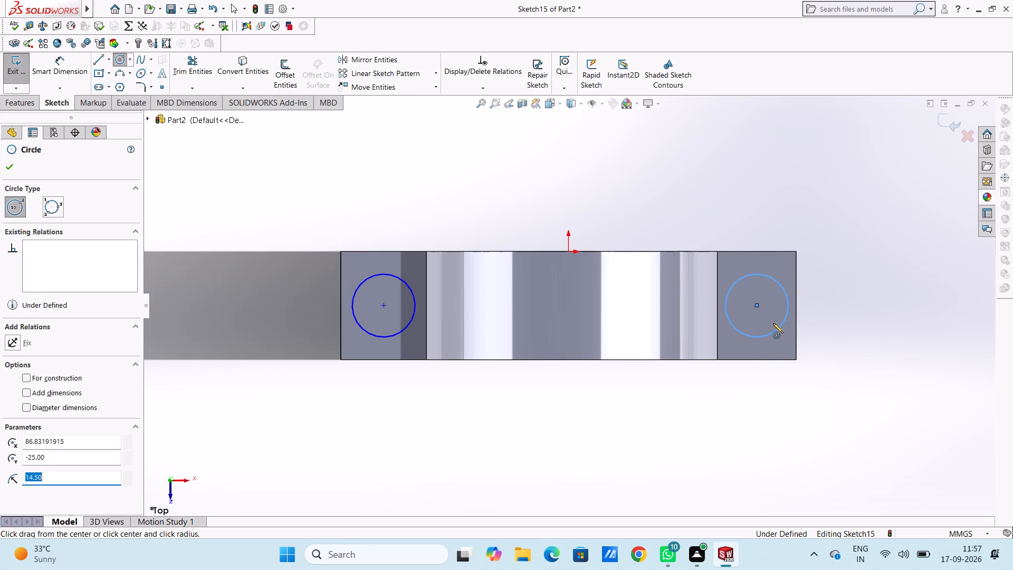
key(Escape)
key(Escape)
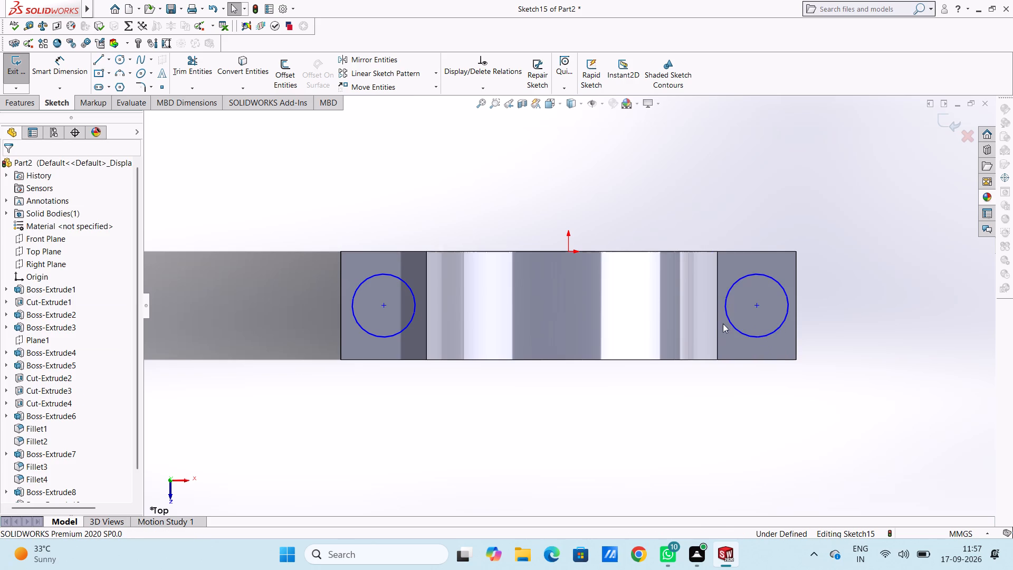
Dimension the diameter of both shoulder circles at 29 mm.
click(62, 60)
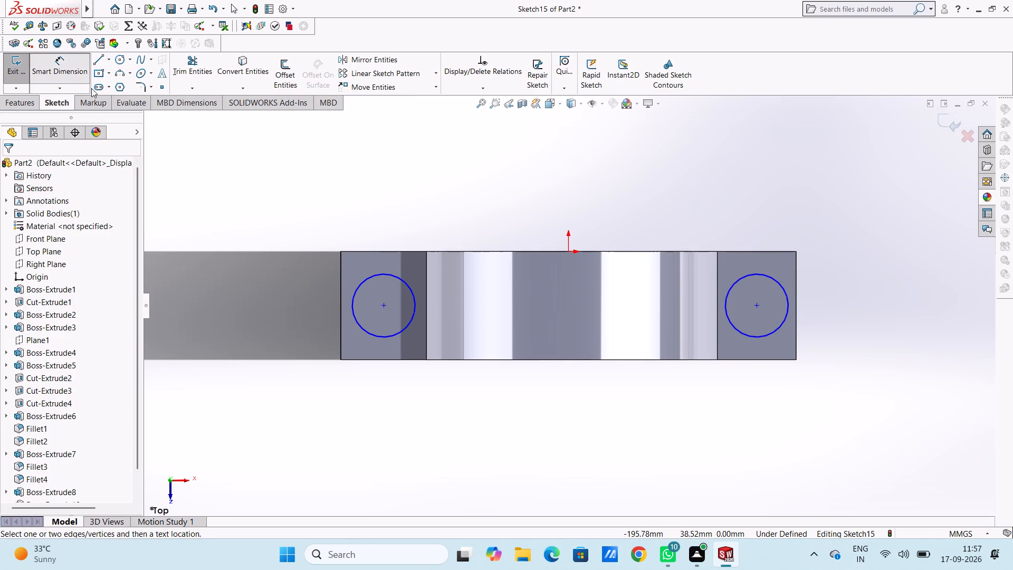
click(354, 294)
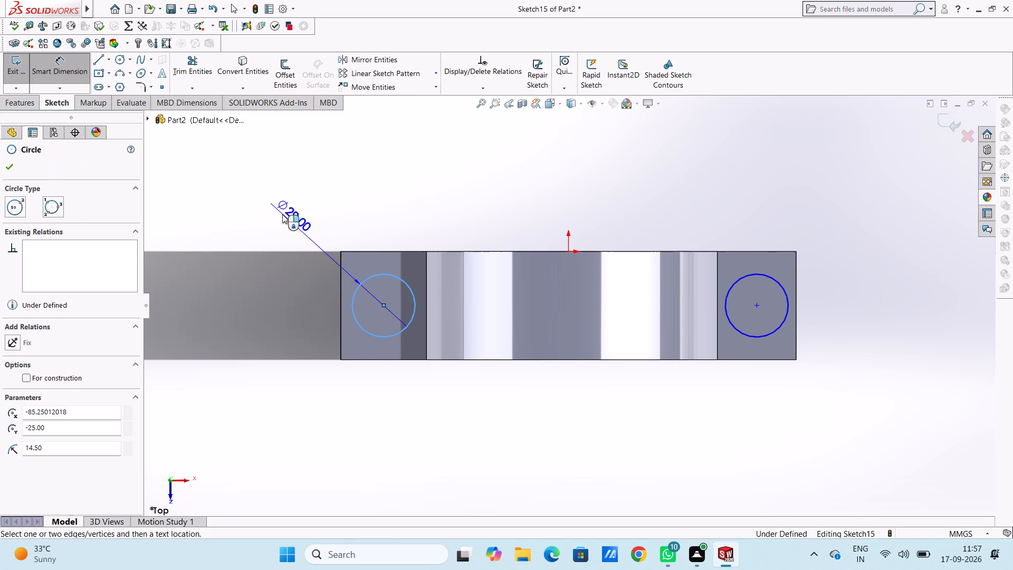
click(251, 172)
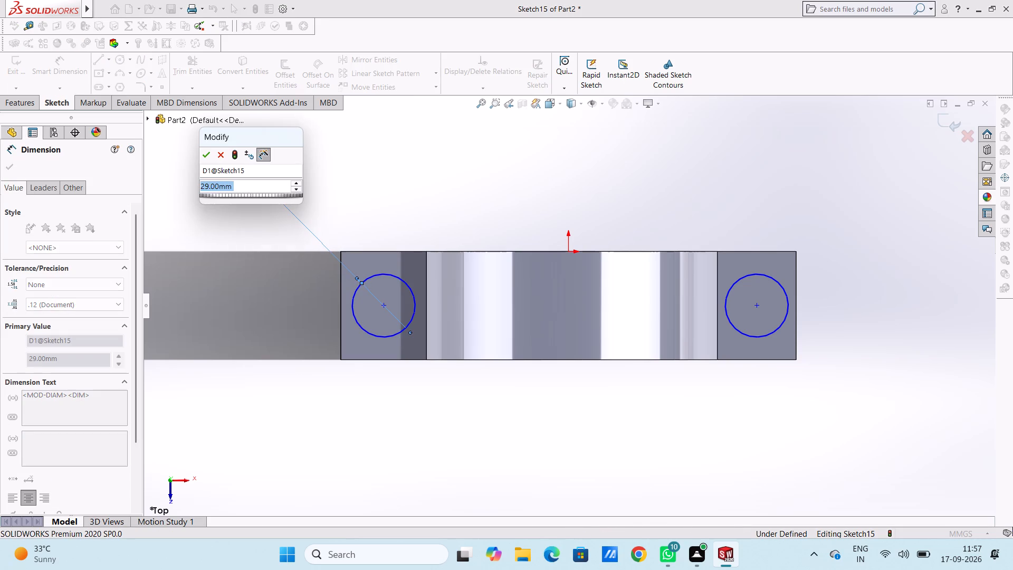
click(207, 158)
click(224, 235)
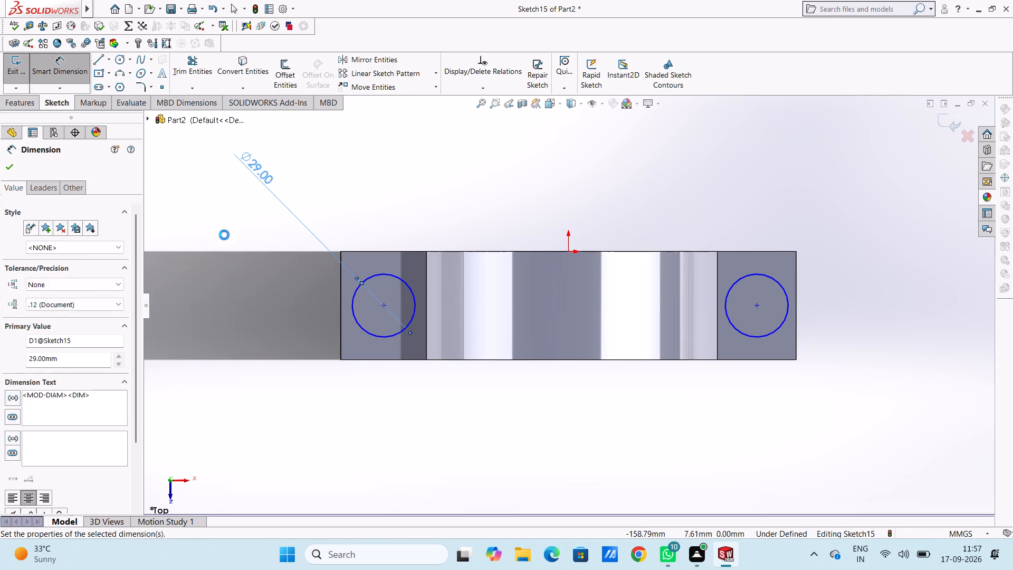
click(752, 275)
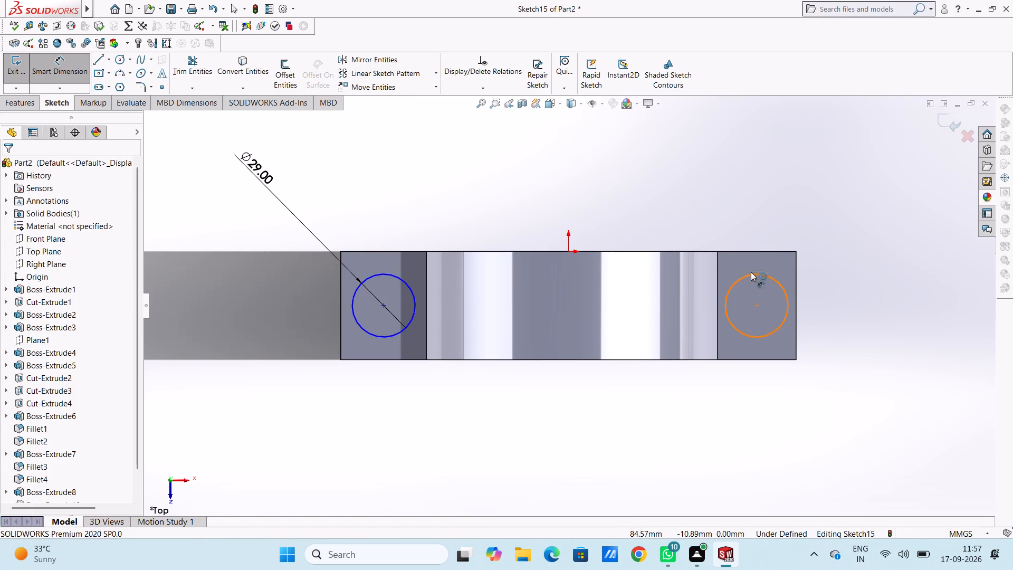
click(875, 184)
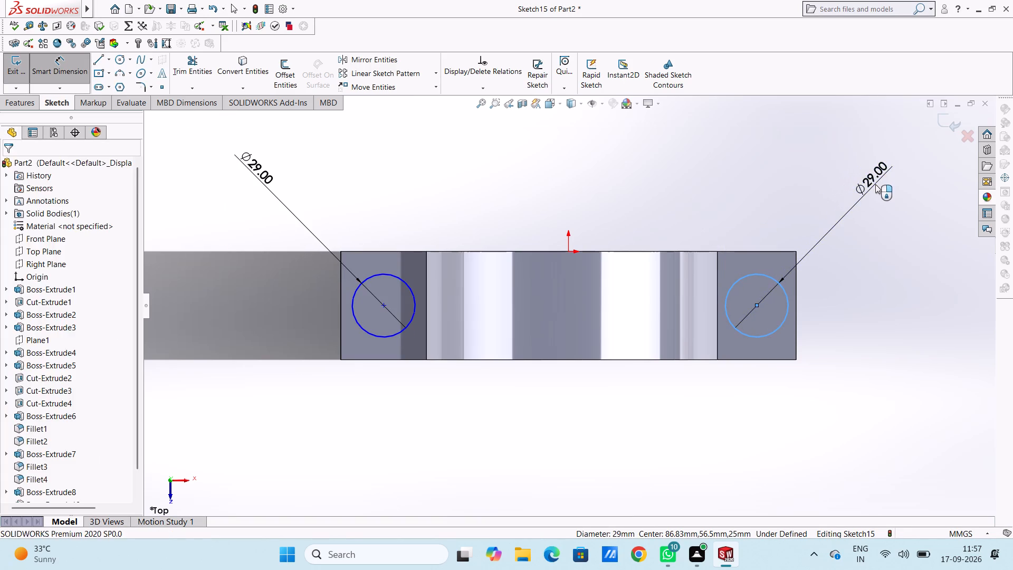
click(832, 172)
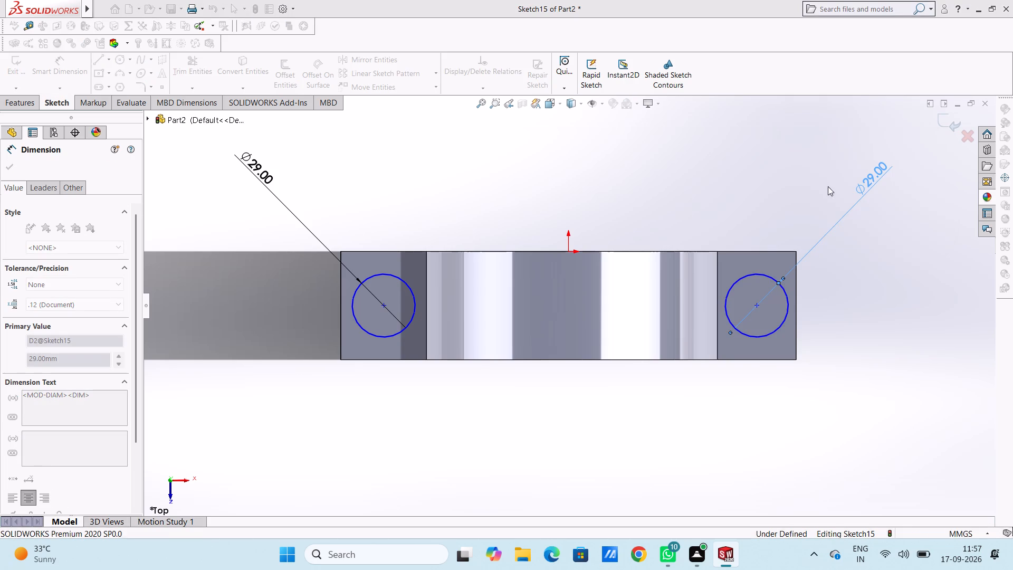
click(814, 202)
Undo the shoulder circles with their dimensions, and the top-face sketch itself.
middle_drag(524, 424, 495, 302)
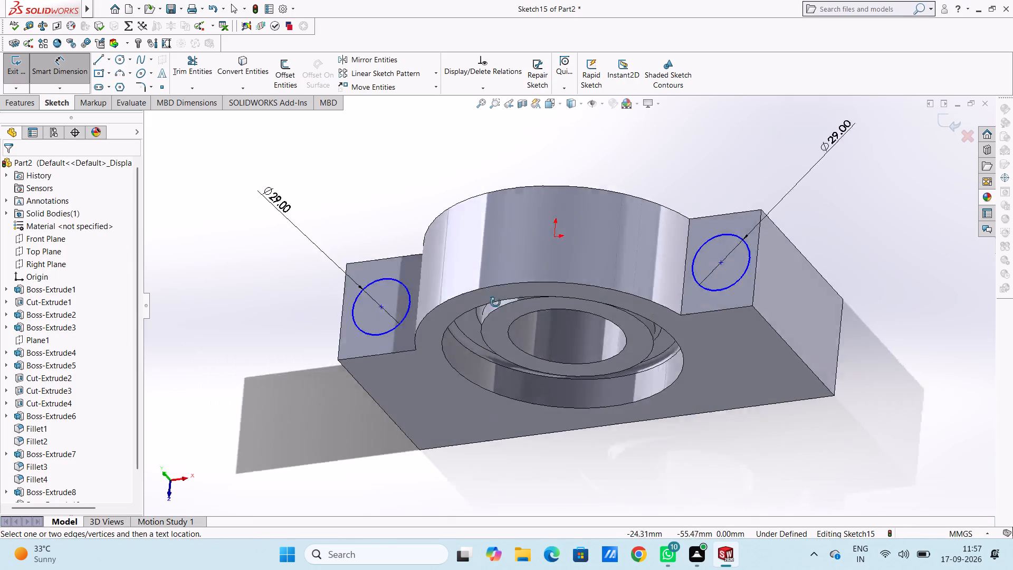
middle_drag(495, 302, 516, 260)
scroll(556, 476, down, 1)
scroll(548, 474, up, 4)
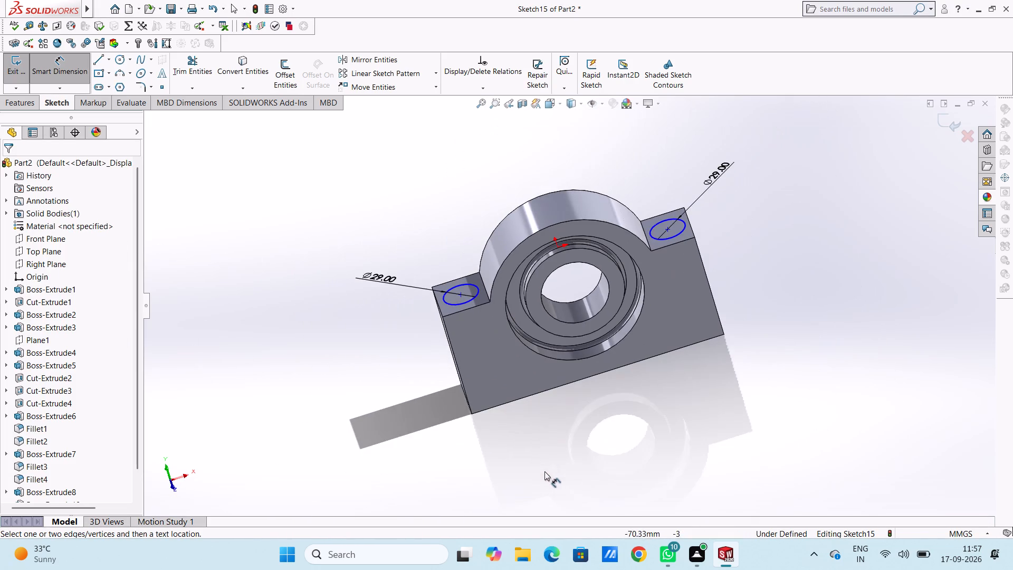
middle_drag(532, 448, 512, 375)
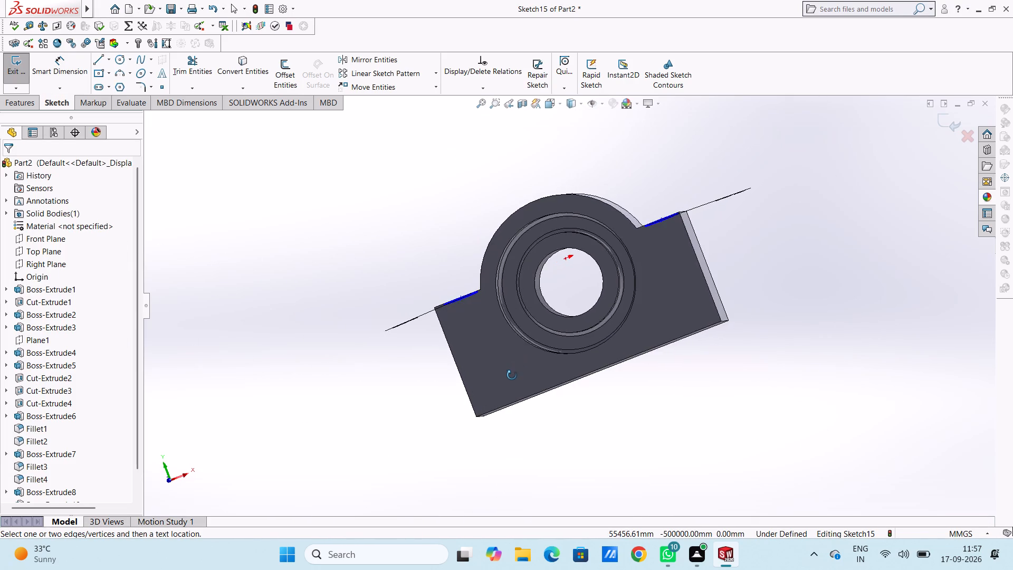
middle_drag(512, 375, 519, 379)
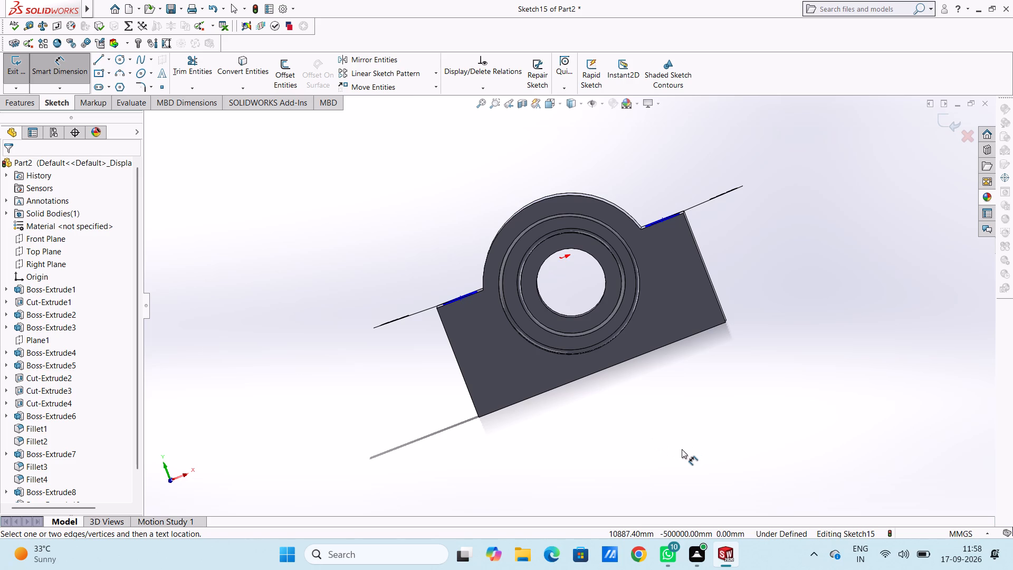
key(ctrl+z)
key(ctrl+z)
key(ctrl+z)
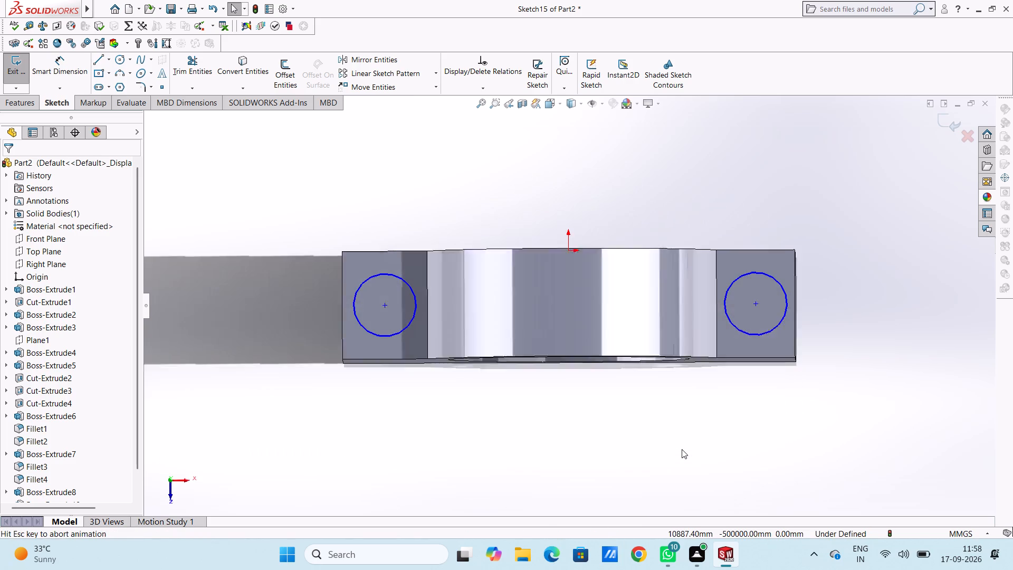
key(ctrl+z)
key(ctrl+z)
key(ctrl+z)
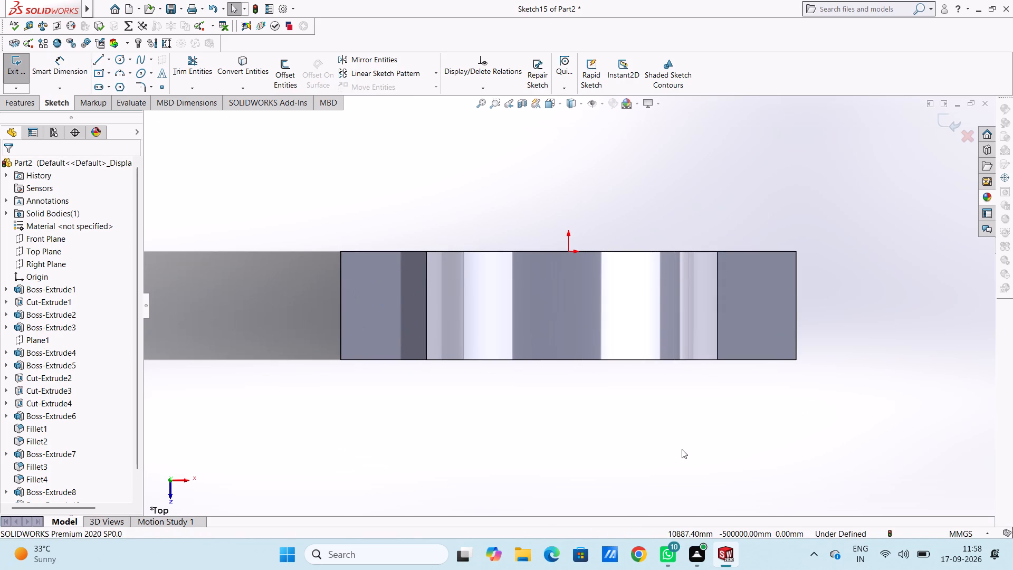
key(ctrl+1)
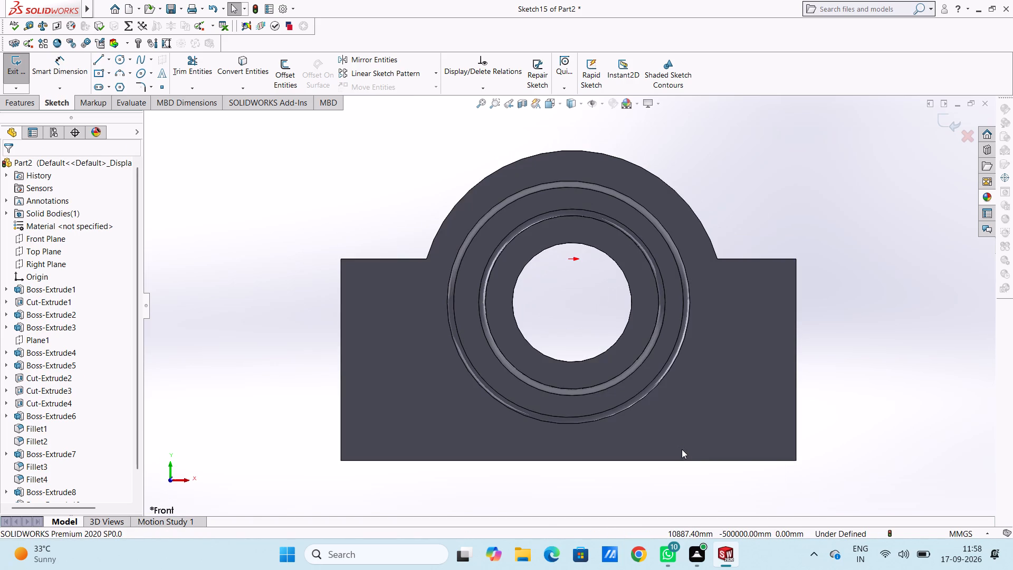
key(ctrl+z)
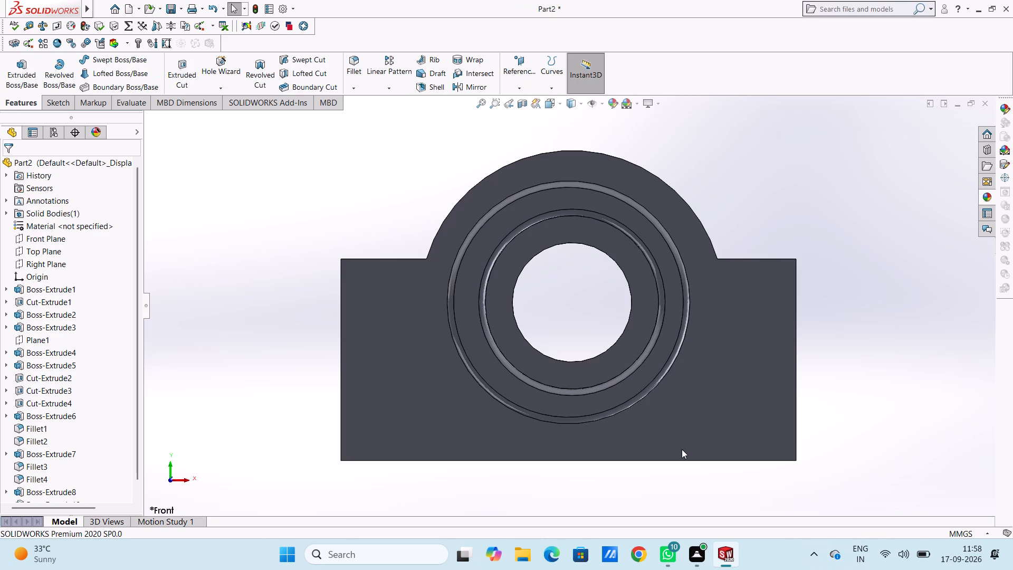
On the block's front face, sketch a 20 mm line down from the left shoulder's outer corner and a horizontal line about 225 mm long across the bore.
click(371, 318)
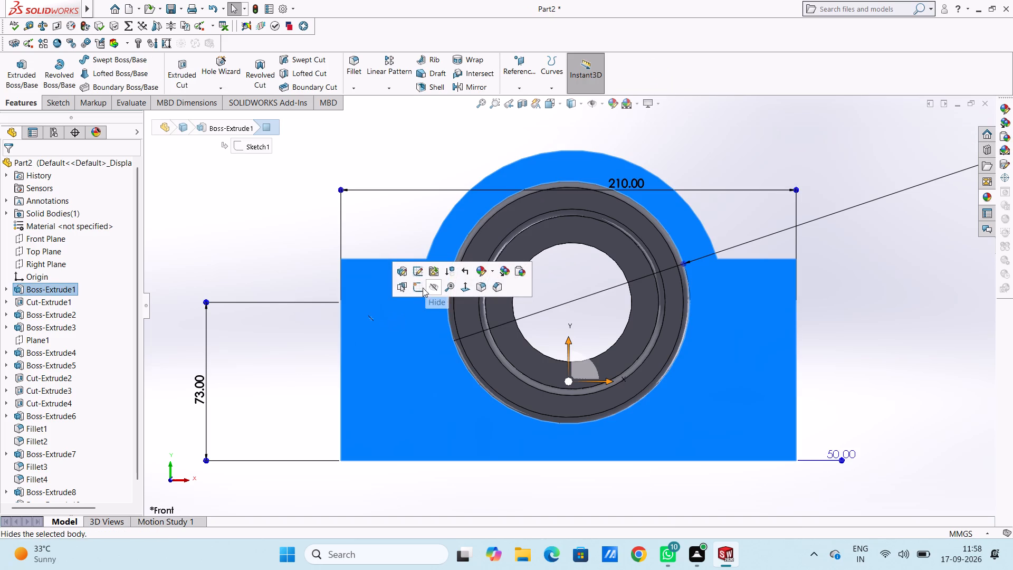
click(421, 289)
click(242, 236)
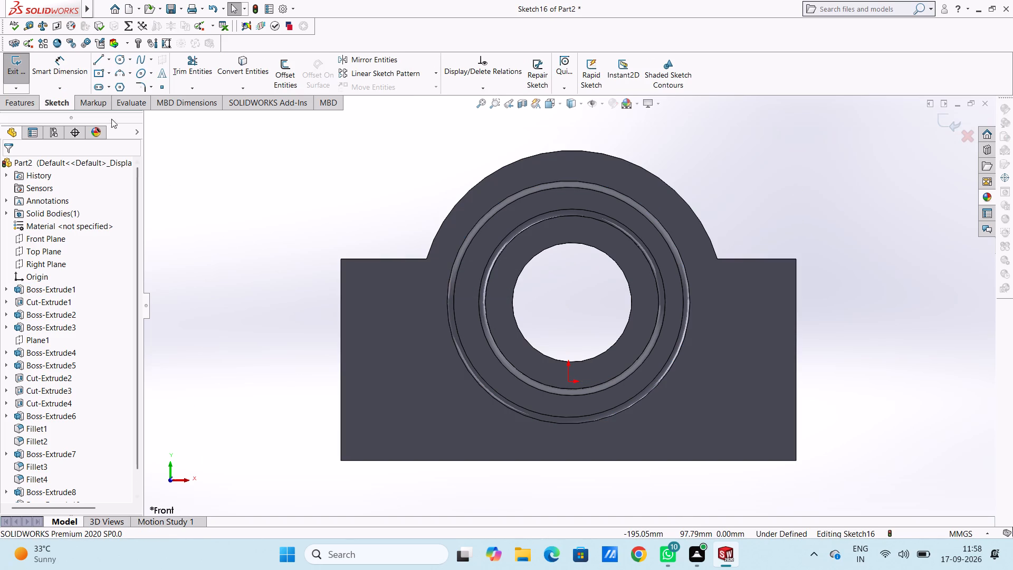
click(98, 57)
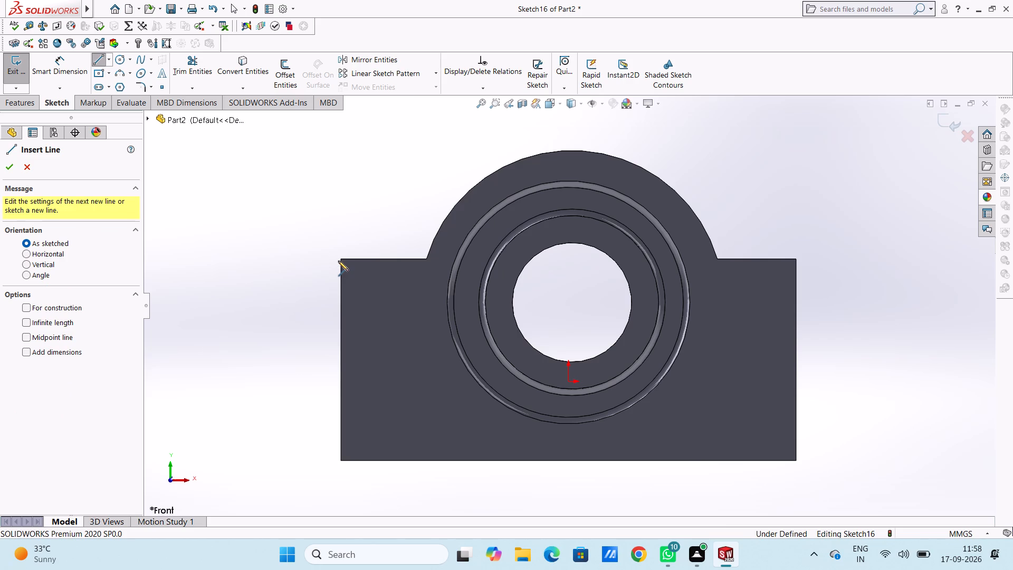
click(342, 258)
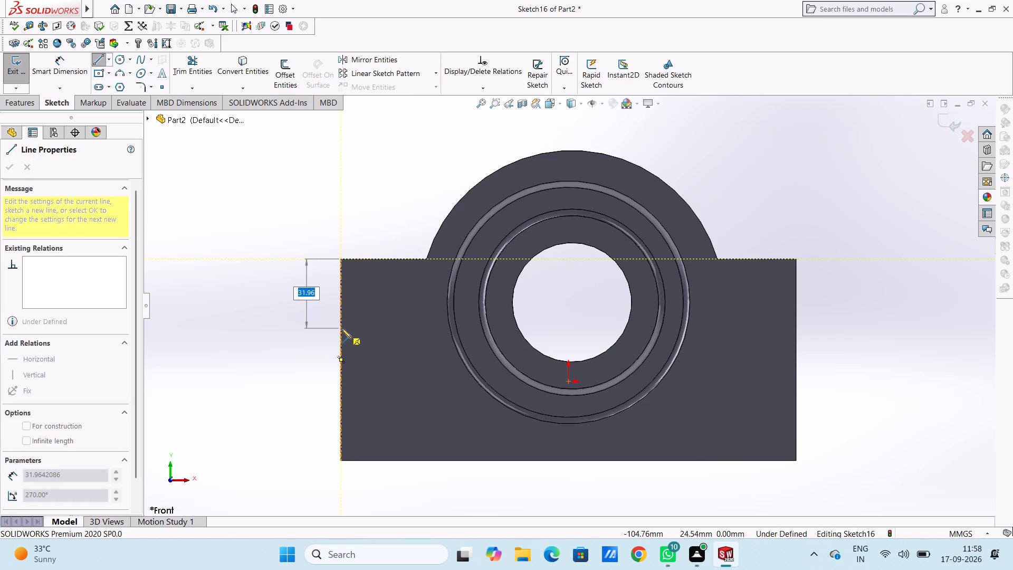
text(20)
key(Return)
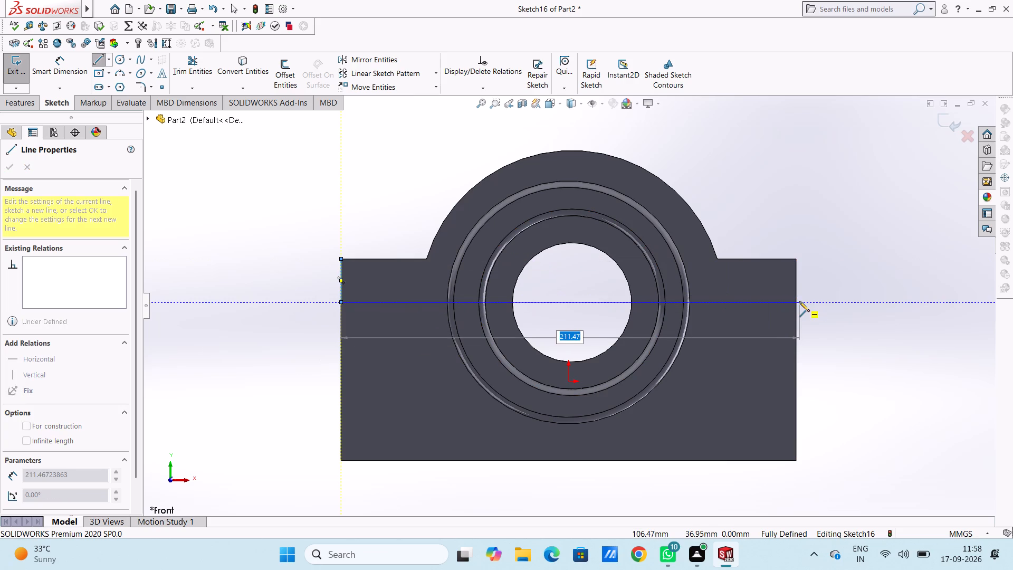
click(828, 303)
key(Escape)
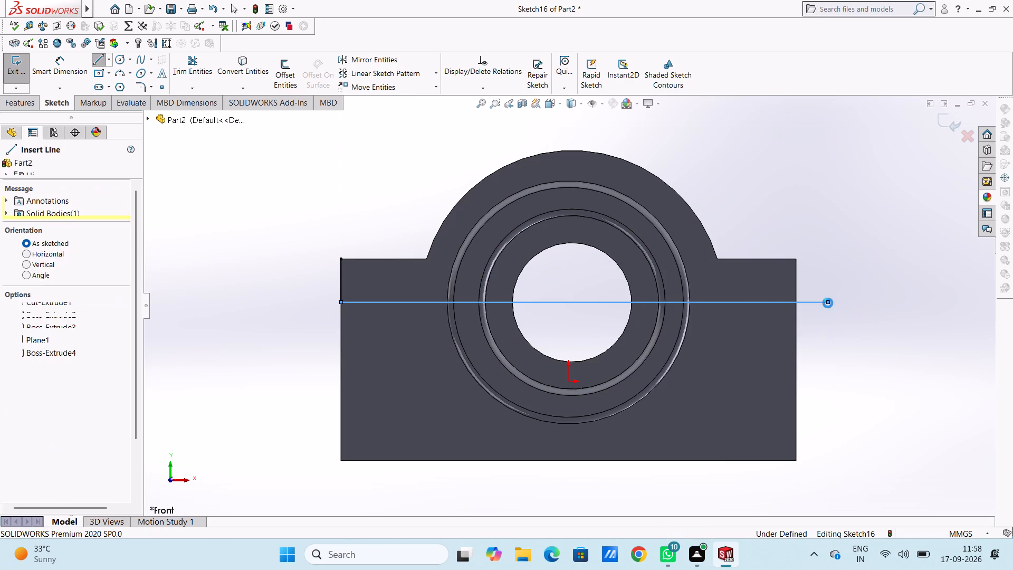
key(Escape)
Offset only the horizontal line across the bore 10 mm downward, with chain selection and bi-directional offset turned off.
scroll(706, 267, down, 1)
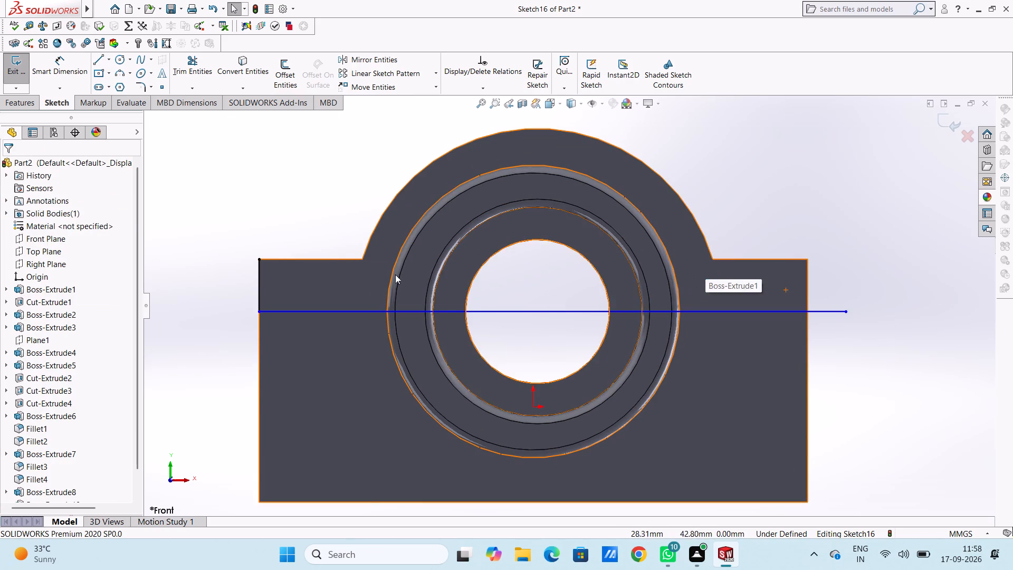
click(282, 67)
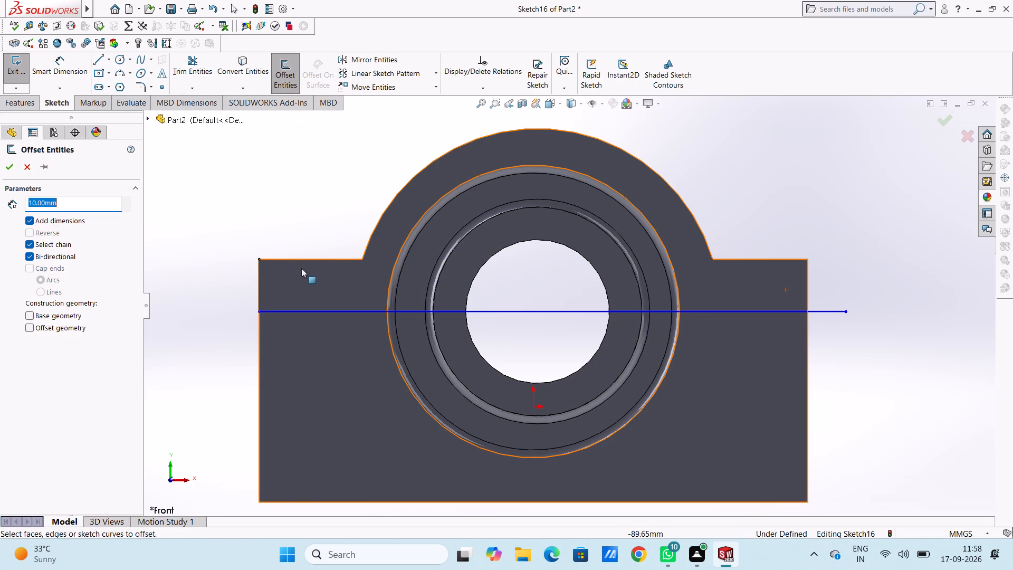
click(359, 312)
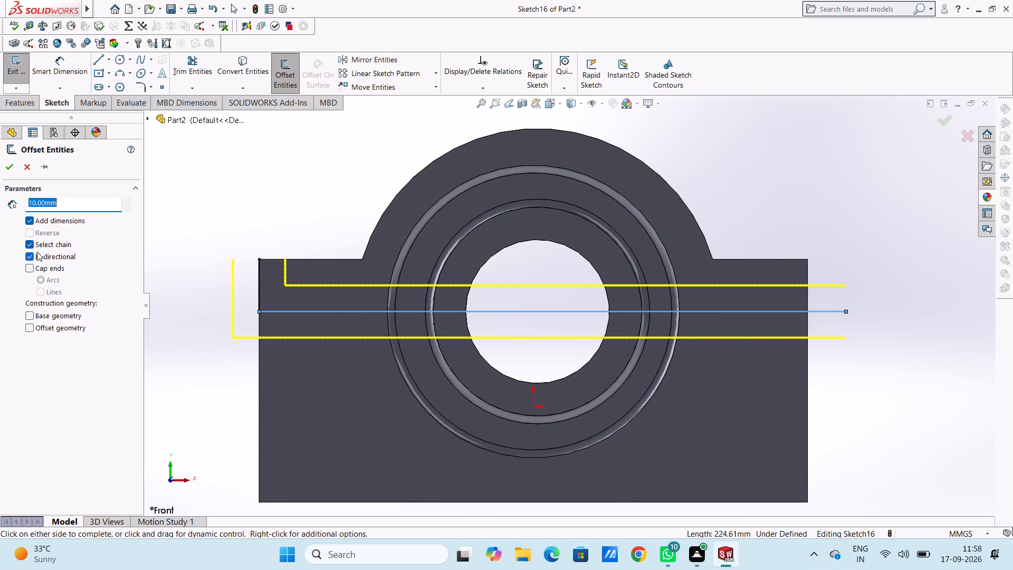
click(28, 248)
click(28, 259)
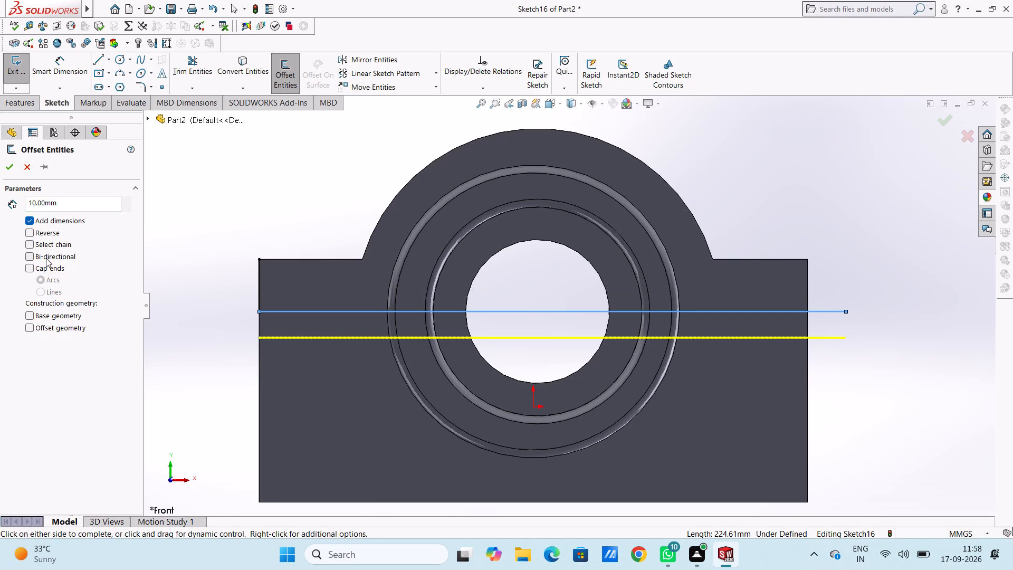
key(2)
key(Return)
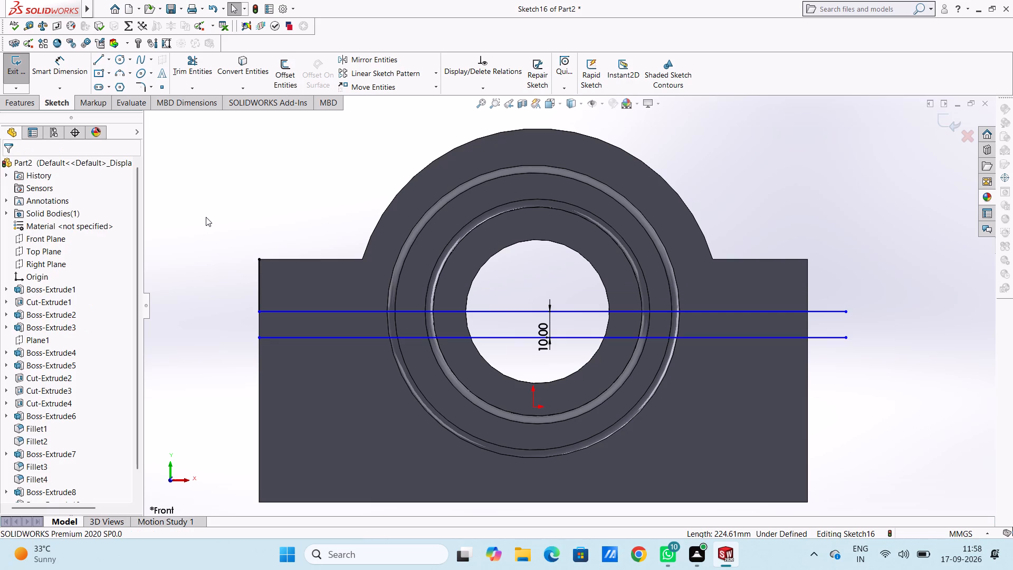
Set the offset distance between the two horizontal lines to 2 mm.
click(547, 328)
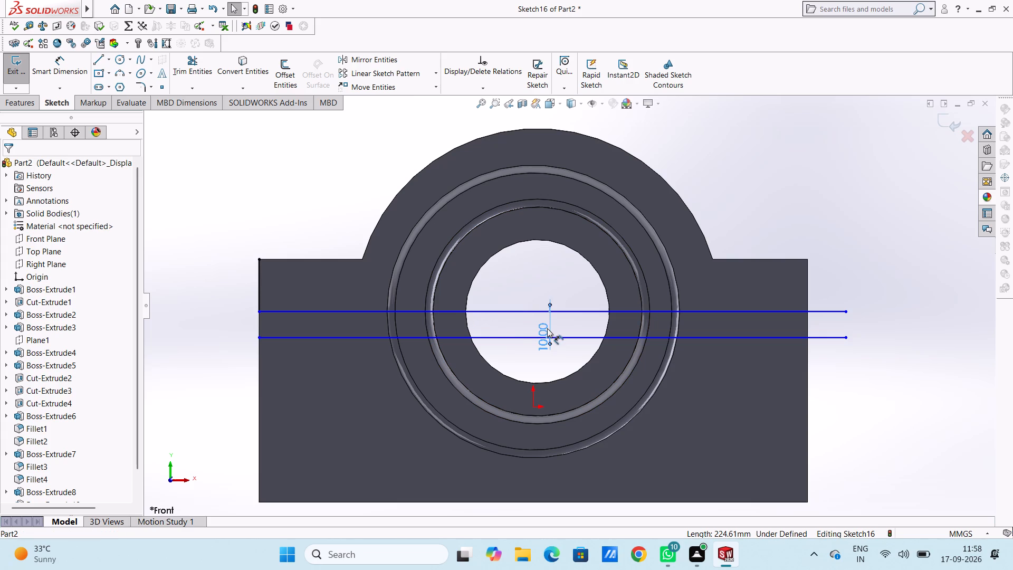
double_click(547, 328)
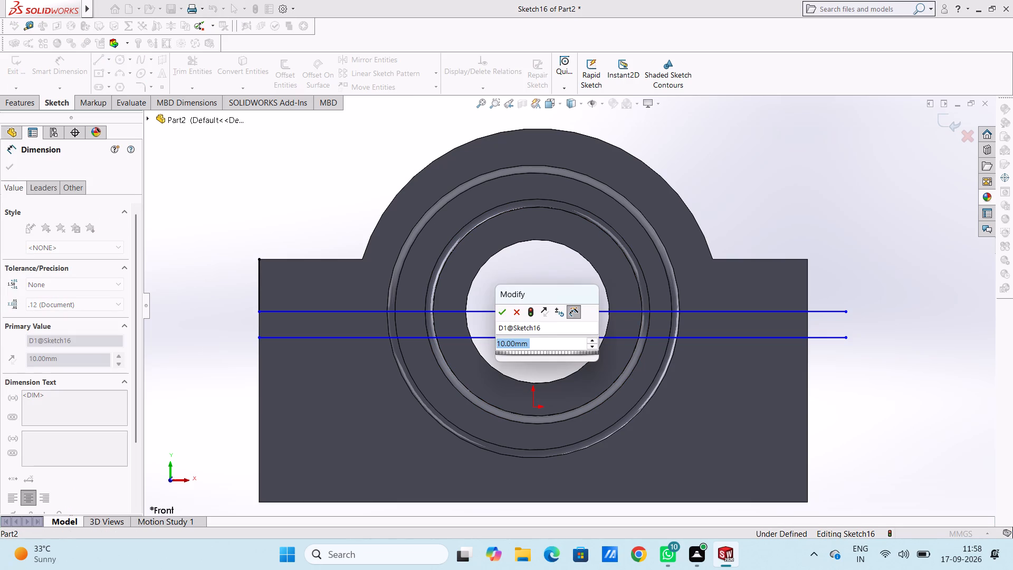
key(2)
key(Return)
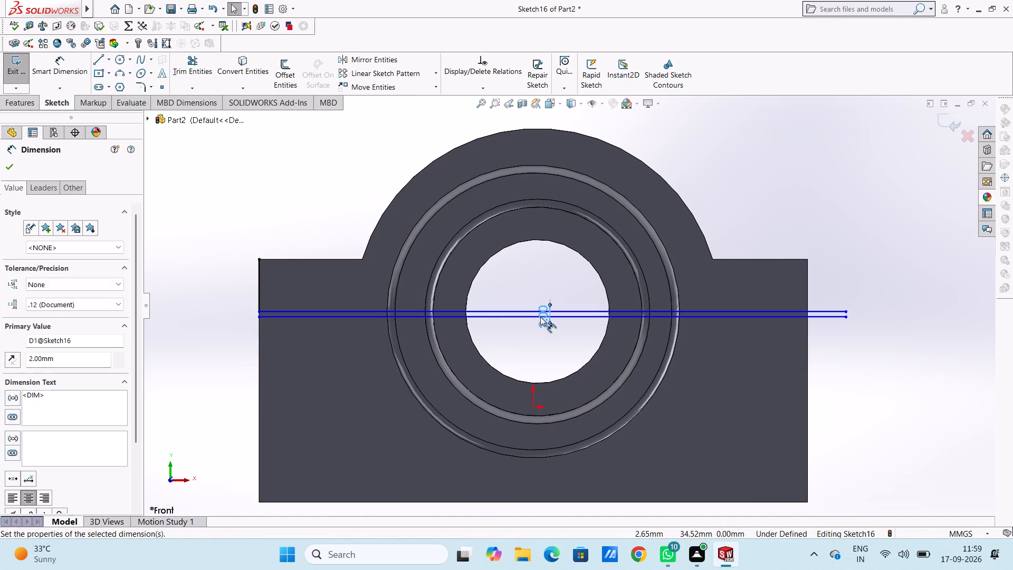
Set the offset distance between the two horizontal lines to 5 mm.
click(550, 330)
double_click(549, 321)
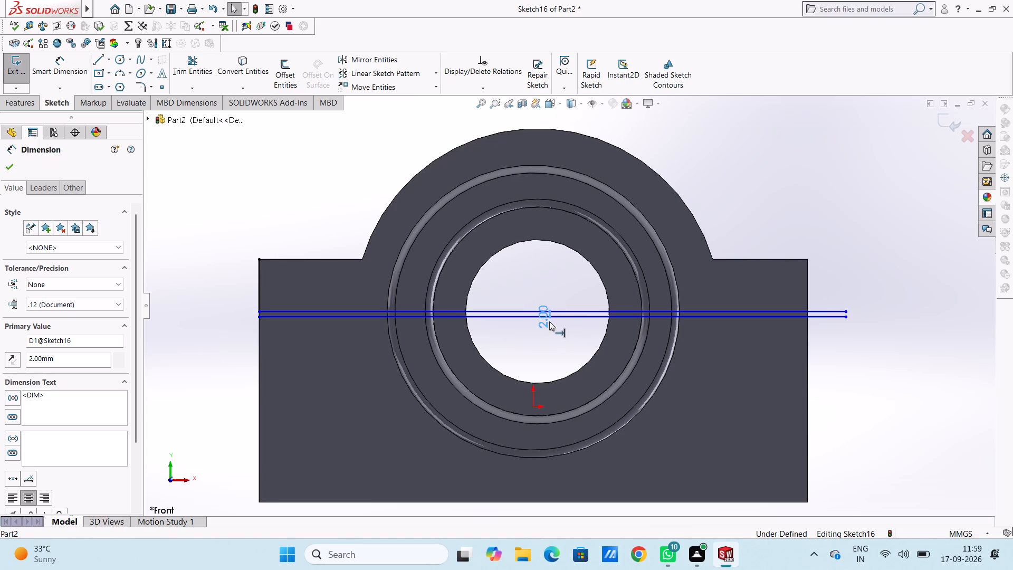
click(528, 356)
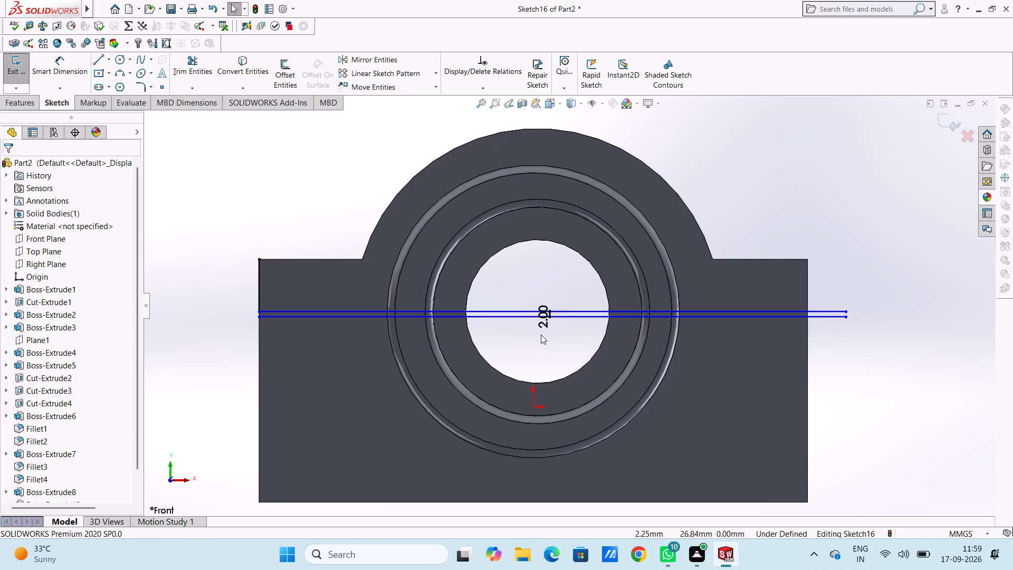
double_click(544, 326)
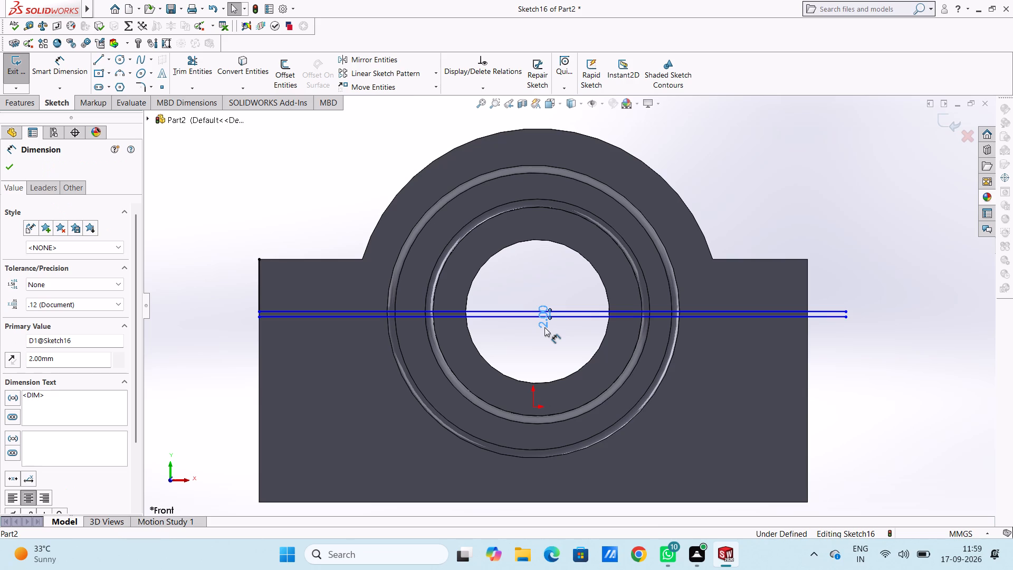
click(545, 296)
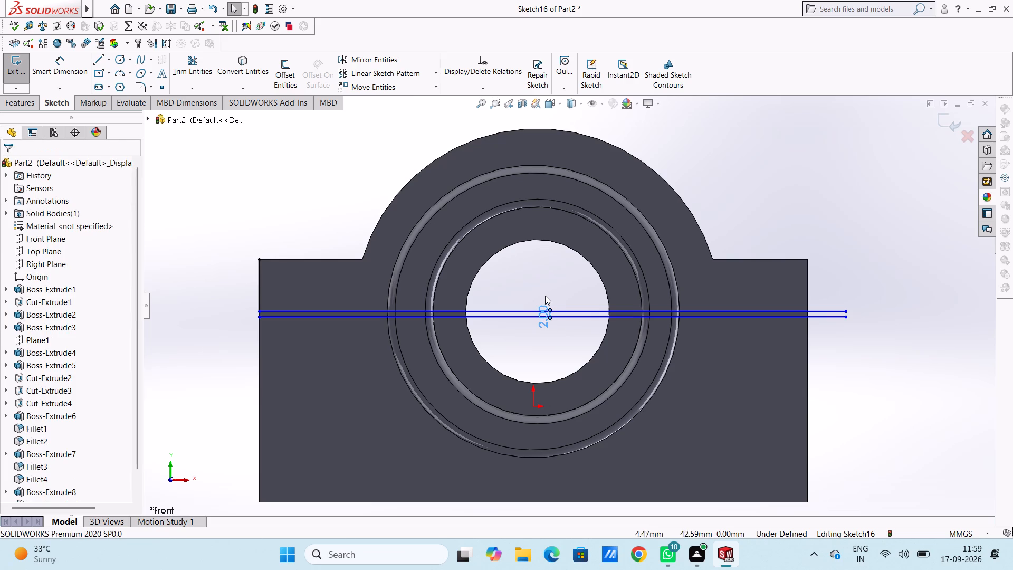
scroll(545, 296, down, 4)
double_click(556, 353)
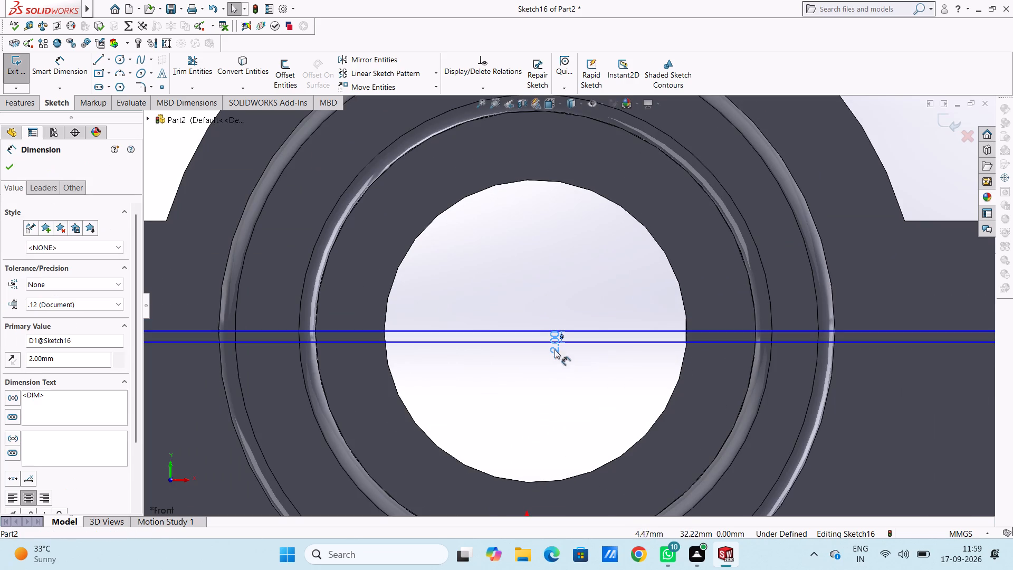
click(558, 348)
click(557, 355)
double_click(557, 356)
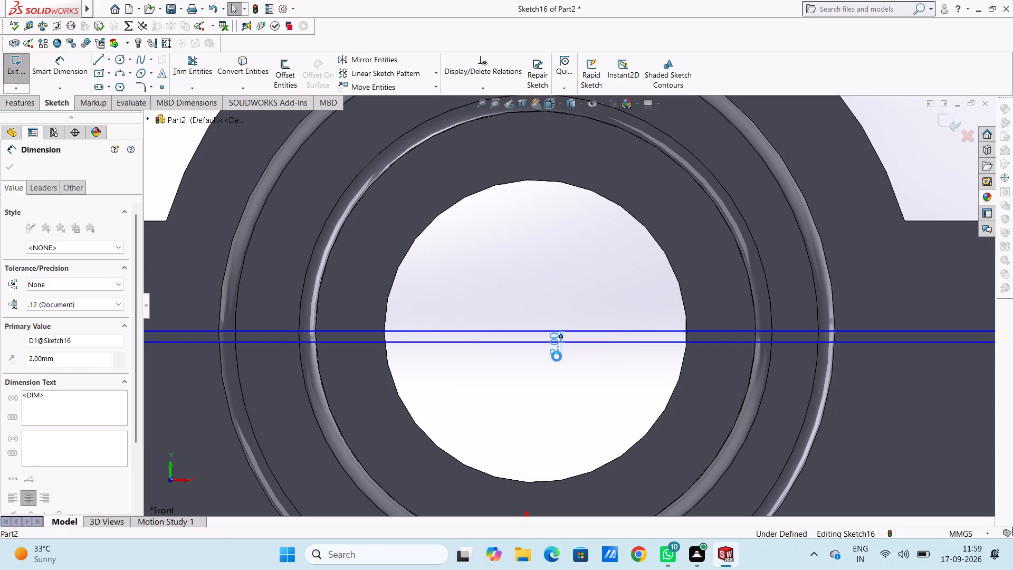
key(5)
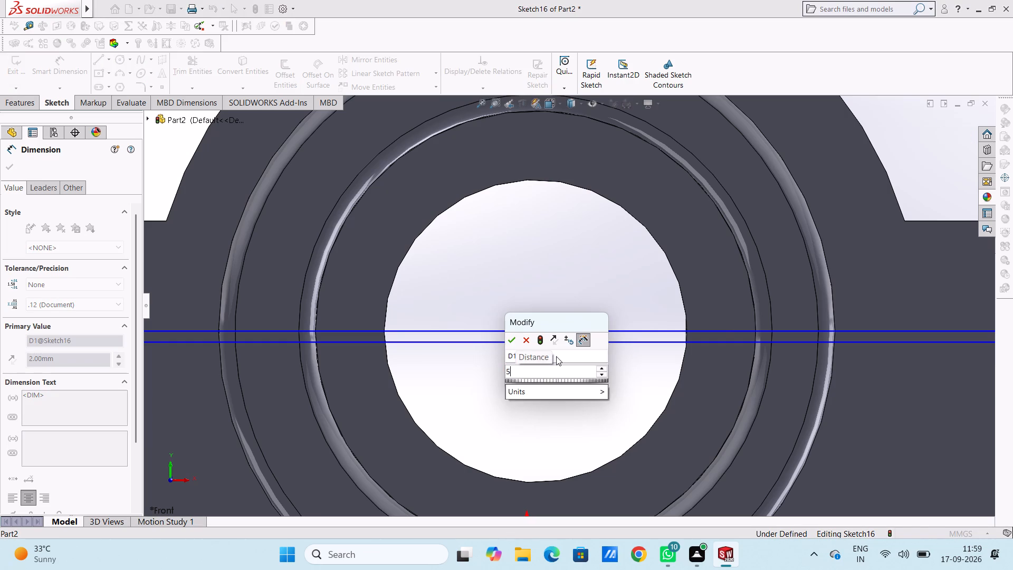
key(Return)
scroll(556, 356, up, 3)
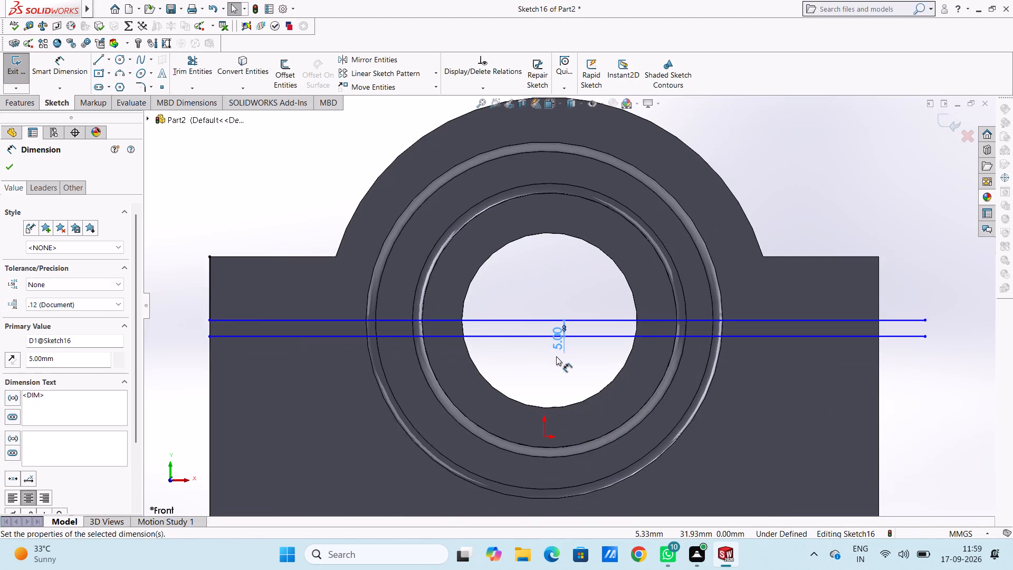
scroll(556, 356, up, 2)
click(279, 317)
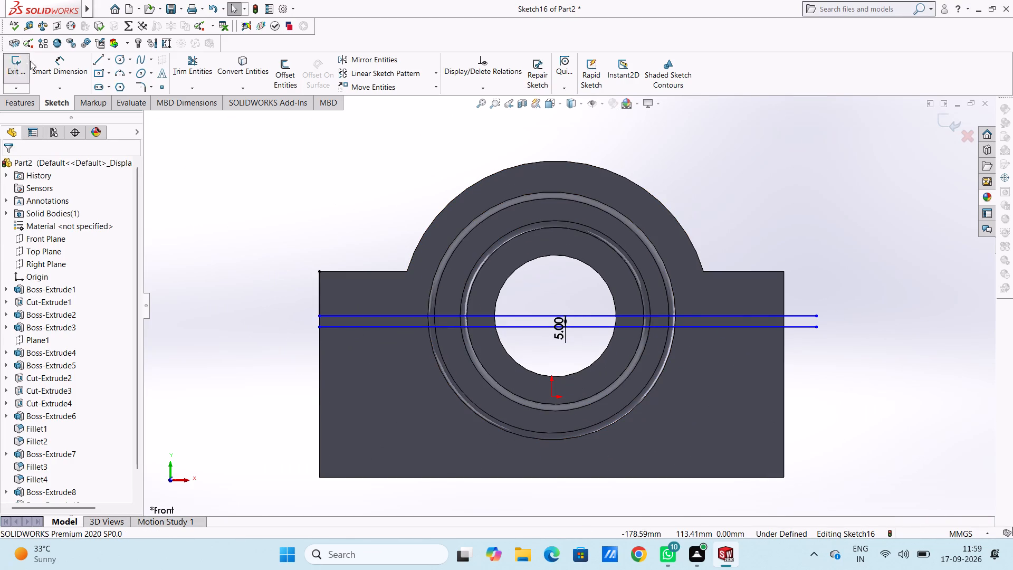
Sketch a 5 mm vertical line joining the two horizontal lines along the block's right edge.
click(97, 64)
scroll(806, 322, down, 3)
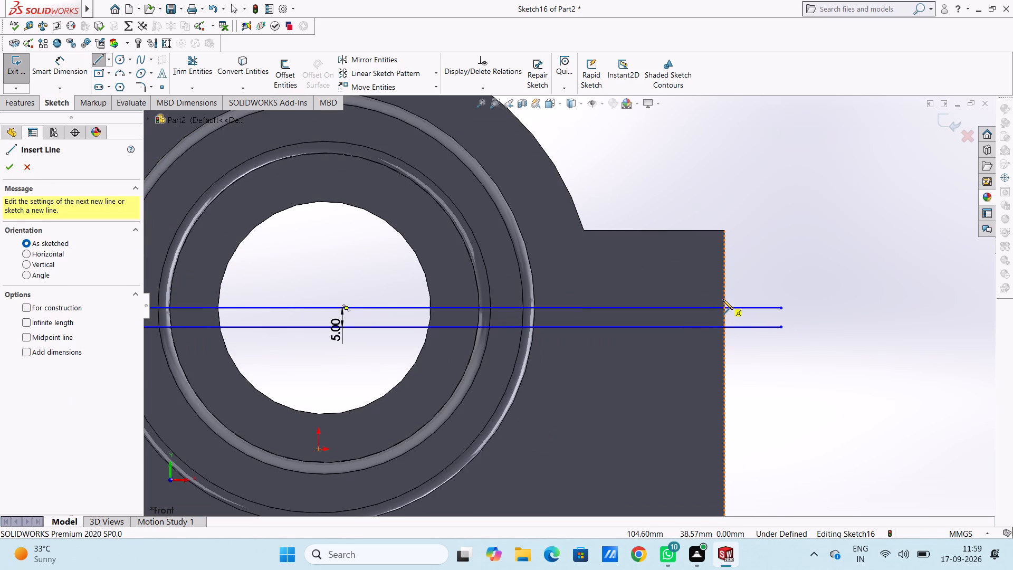
scroll(723, 300, down, 6)
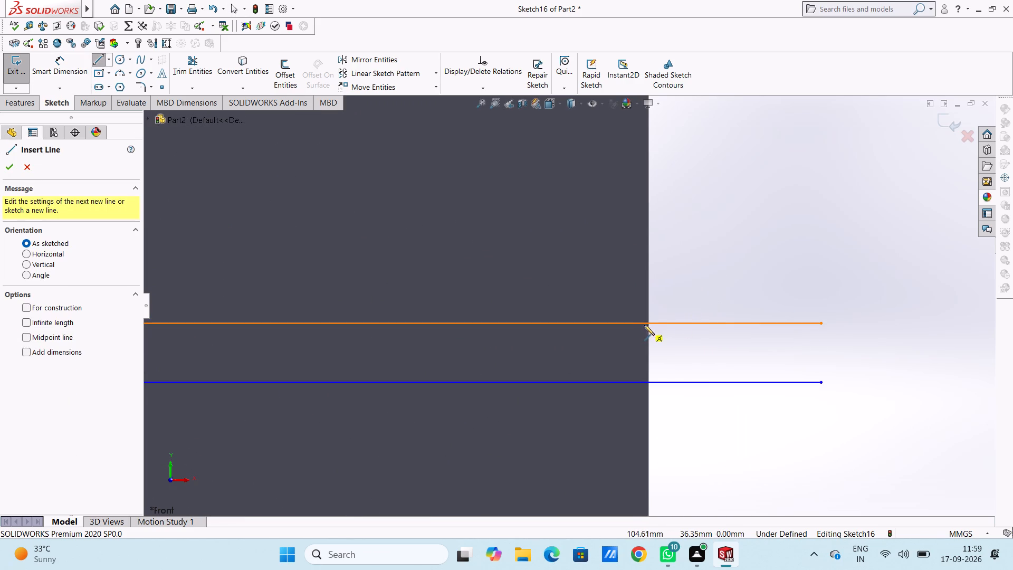
click(649, 322)
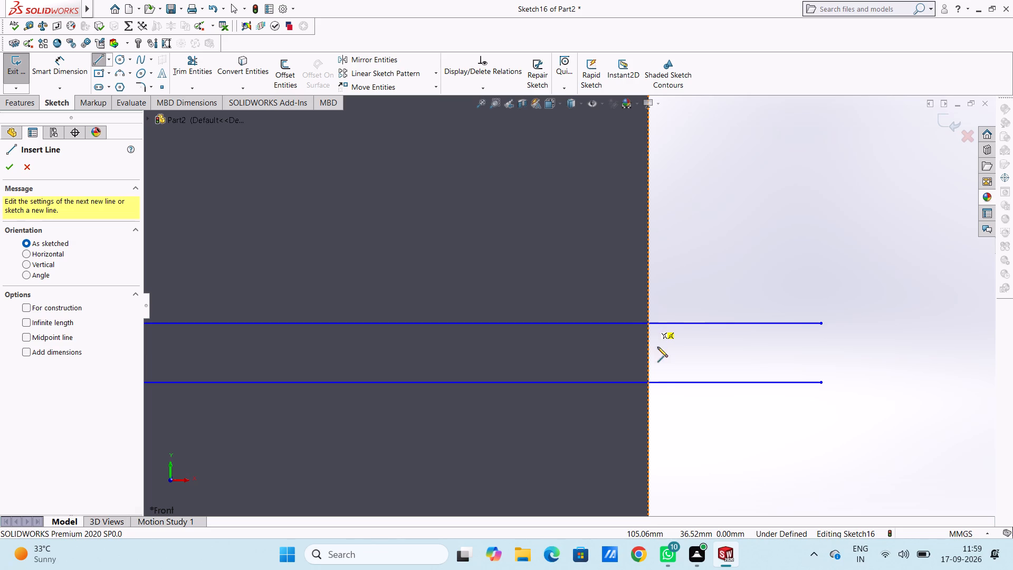
click(648, 382)
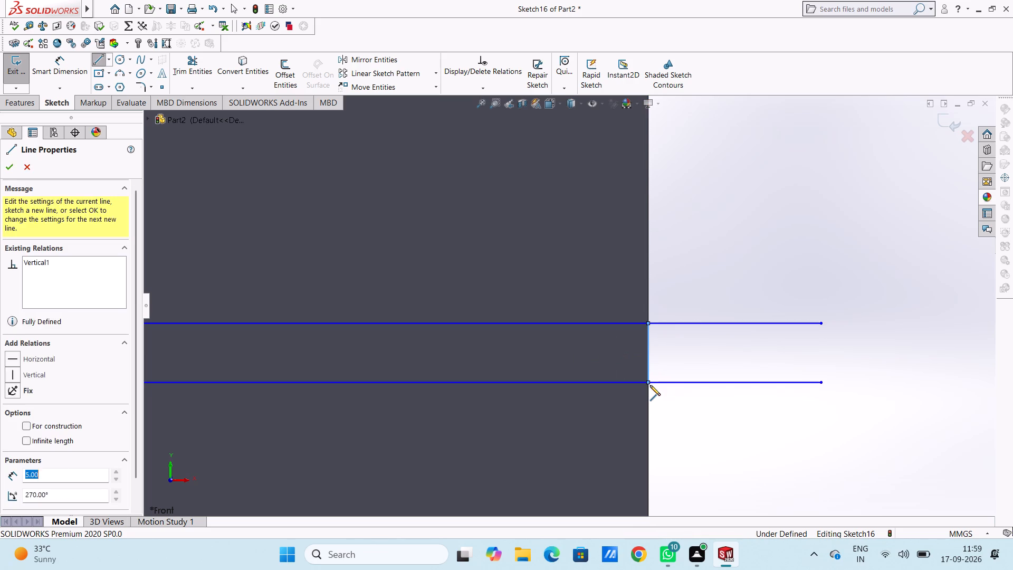
key(Escape)
key(Escape)
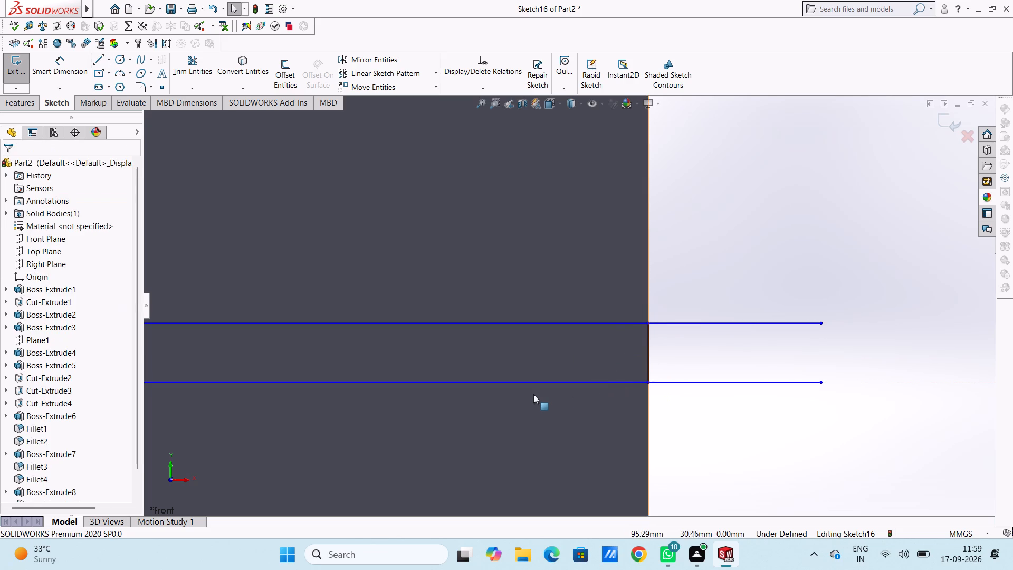
Sketch a 5 mm vertical line joining the two horizontal lines' ends at the block's left edge.
scroll(533, 394, down, 3)
scroll(528, 391, up, 11)
scroll(343, 347, up, 5)
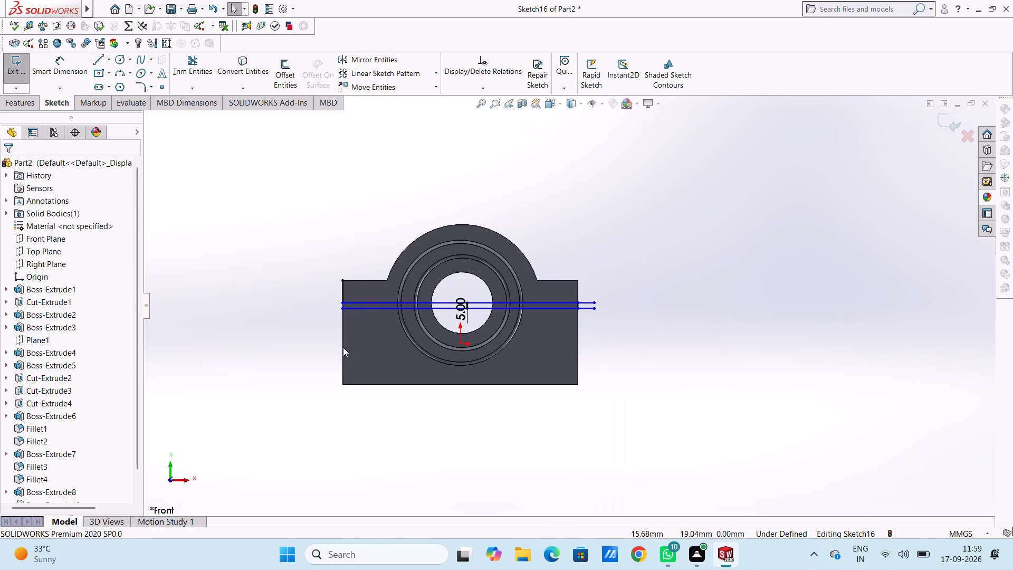
scroll(361, 292, down, 5)
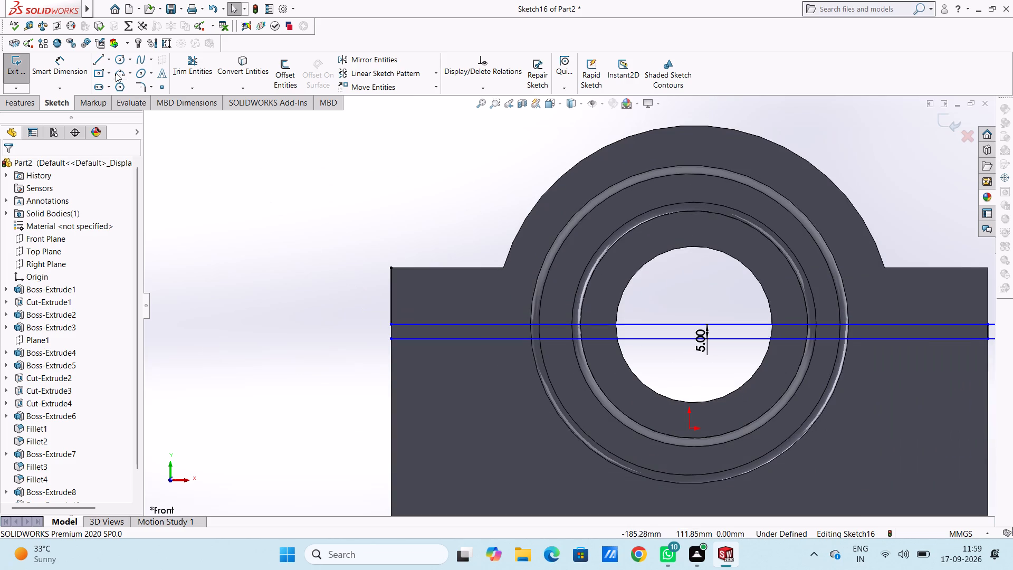
click(99, 60)
scroll(409, 332, down, 5)
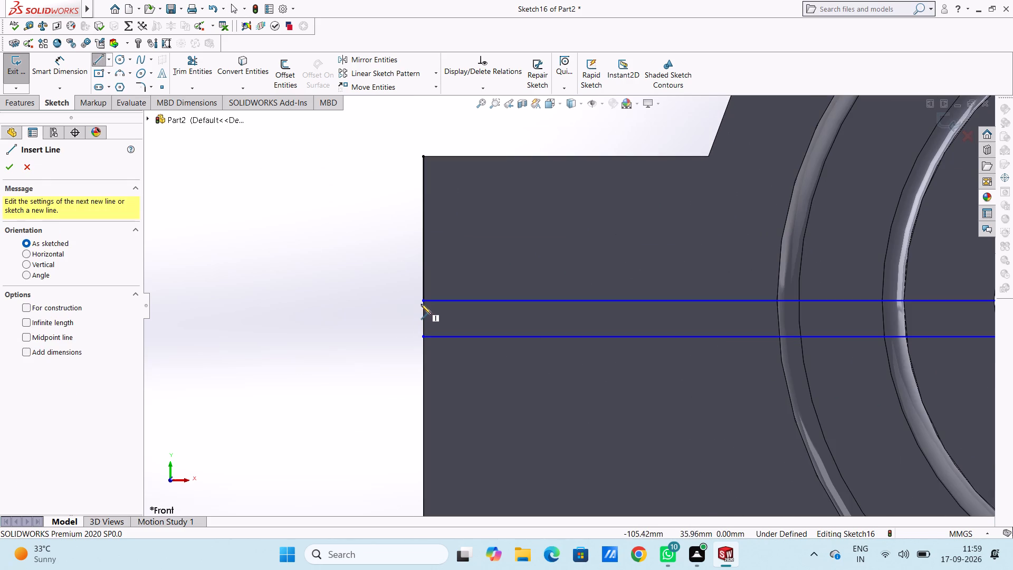
click(422, 302)
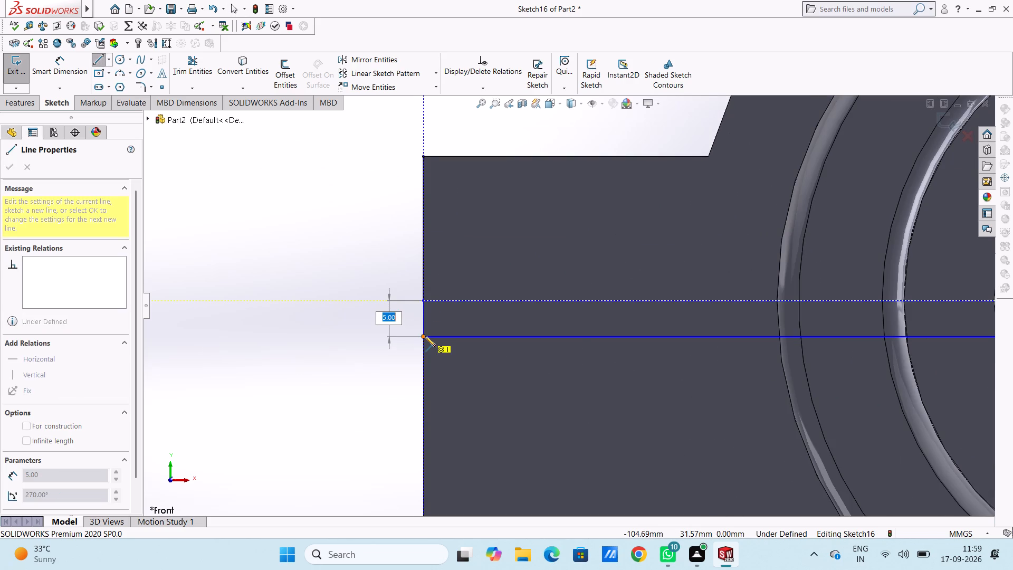
click(424, 337)
key(Escape)
key(Escape)
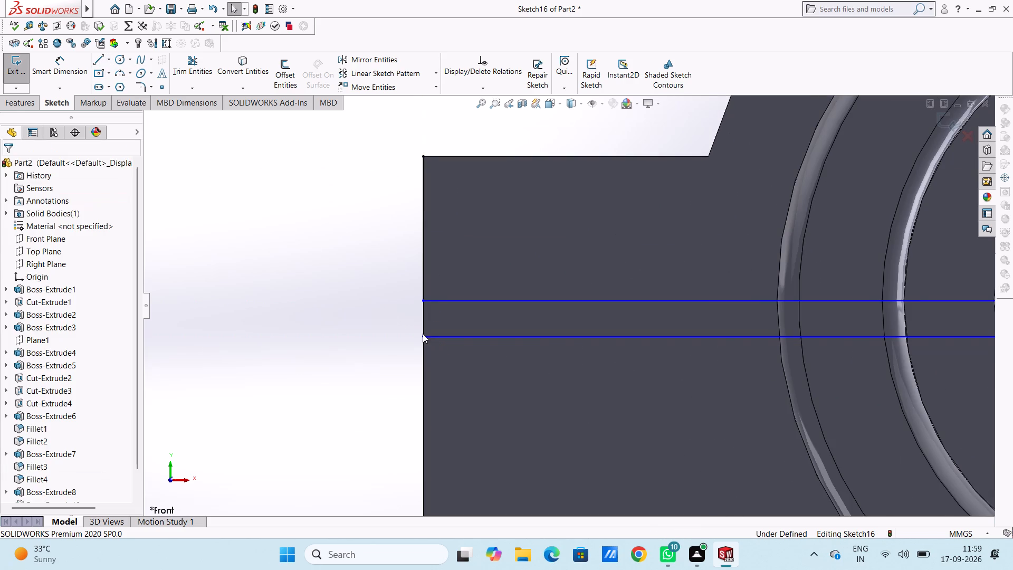
Trim away the 20 mm vertical line above the strip and both horizontal lines' overhangs beyond the block's right edge.
click(195, 68)
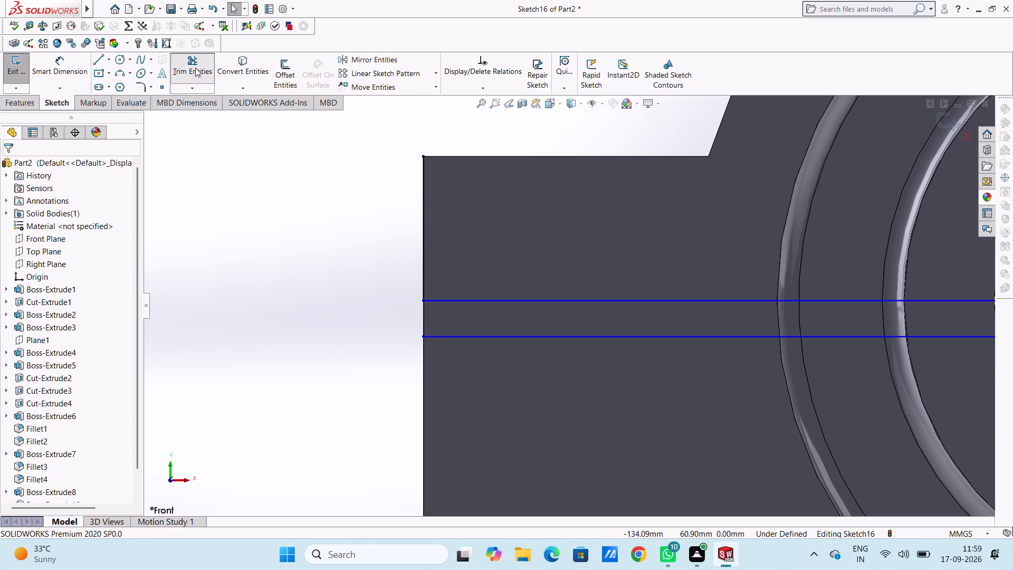
click(425, 234)
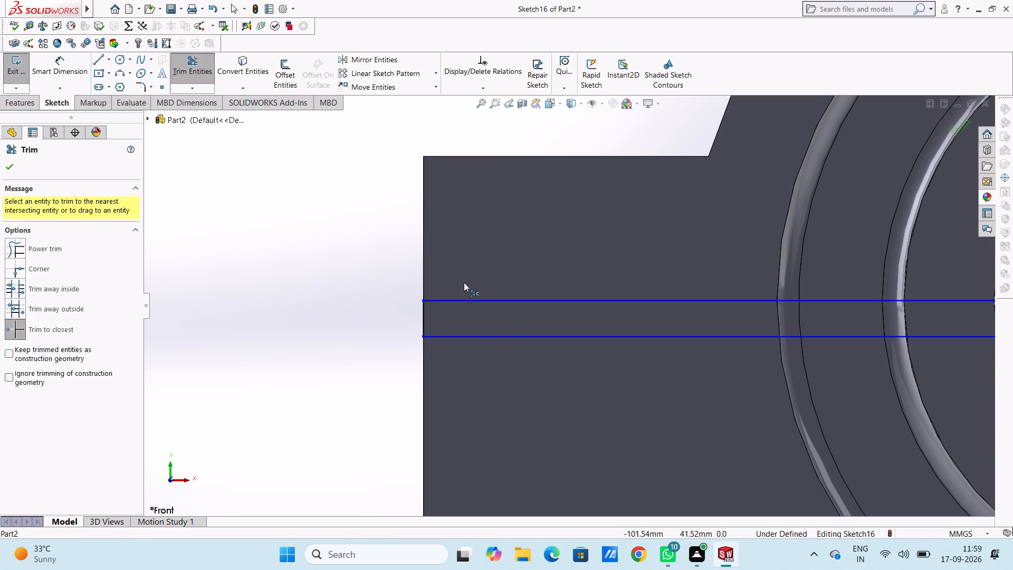
scroll(500, 318, up, 9)
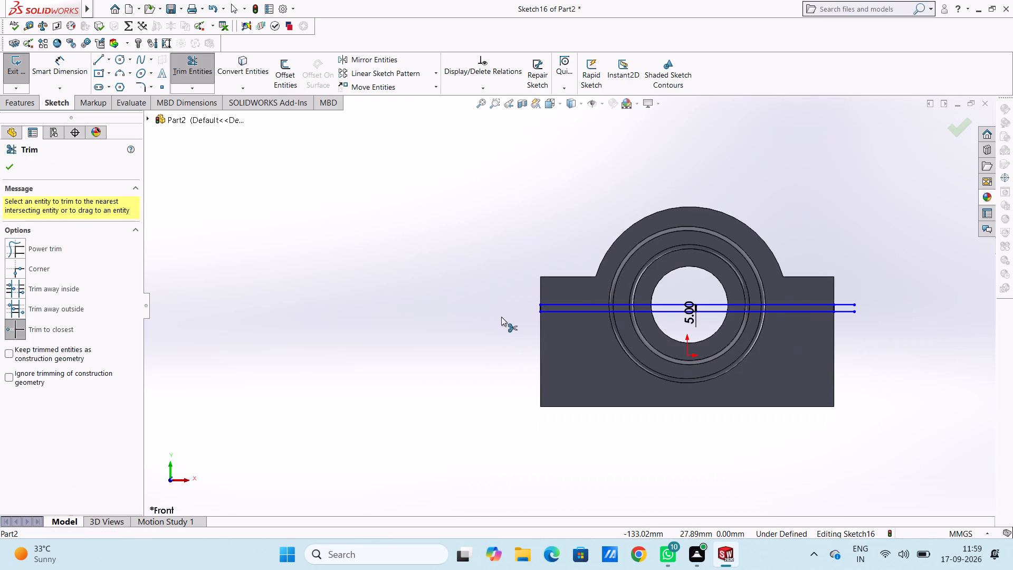
scroll(856, 290, down, 5)
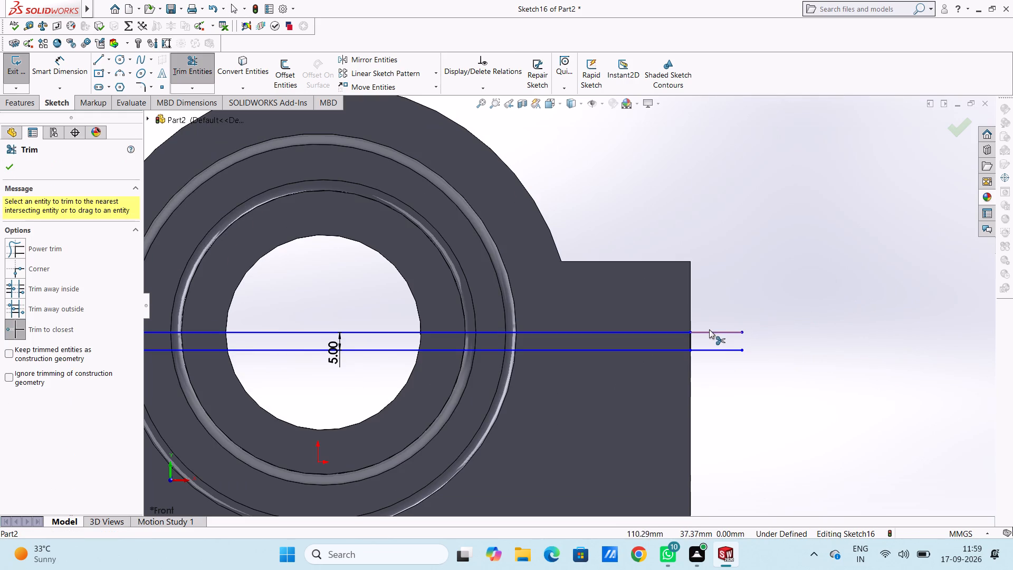
click(712, 331)
click(716, 349)
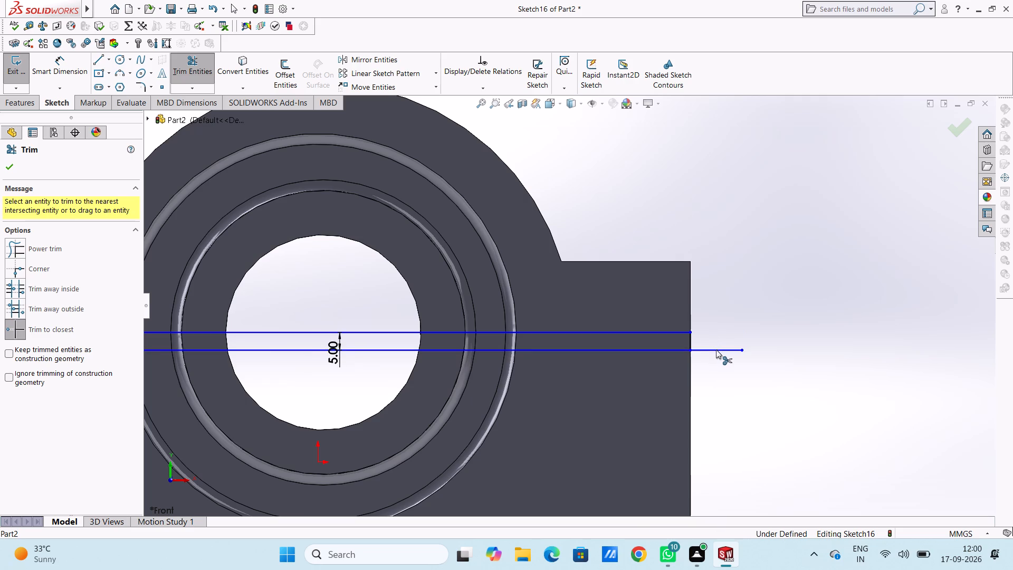
scroll(715, 350, up, 6)
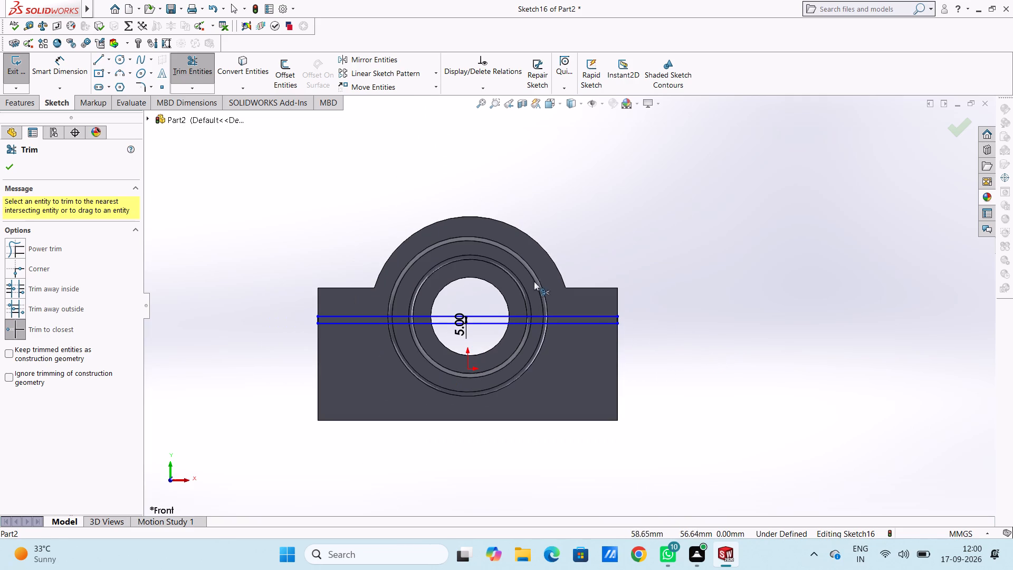
scroll(485, 271, down, 4)
key(Escape)
key(Escape)
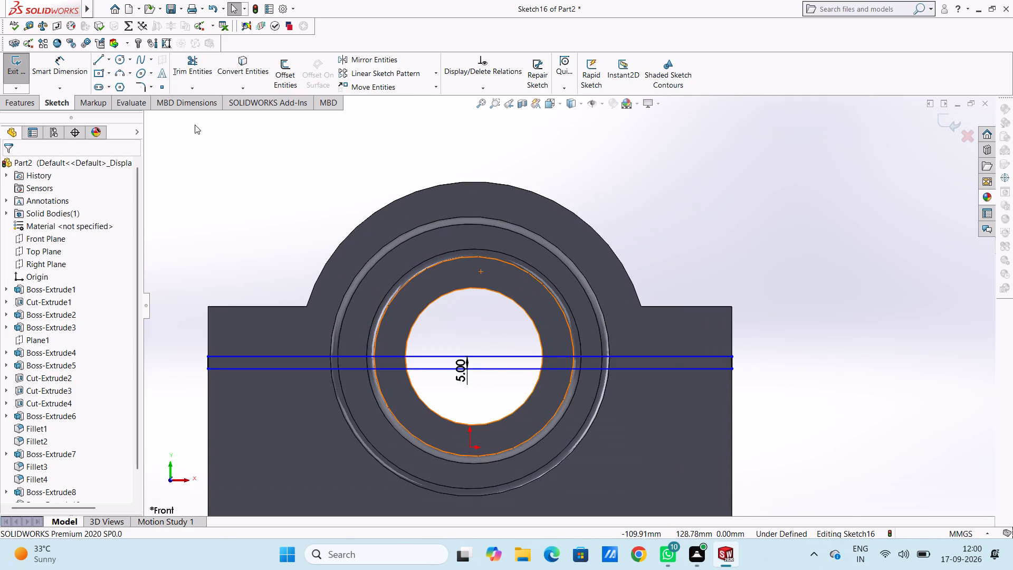
Sketch a circle of about 56 mm radius centred on the strip's top line, matching the outer ring edge around the bore.
click(121, 59)
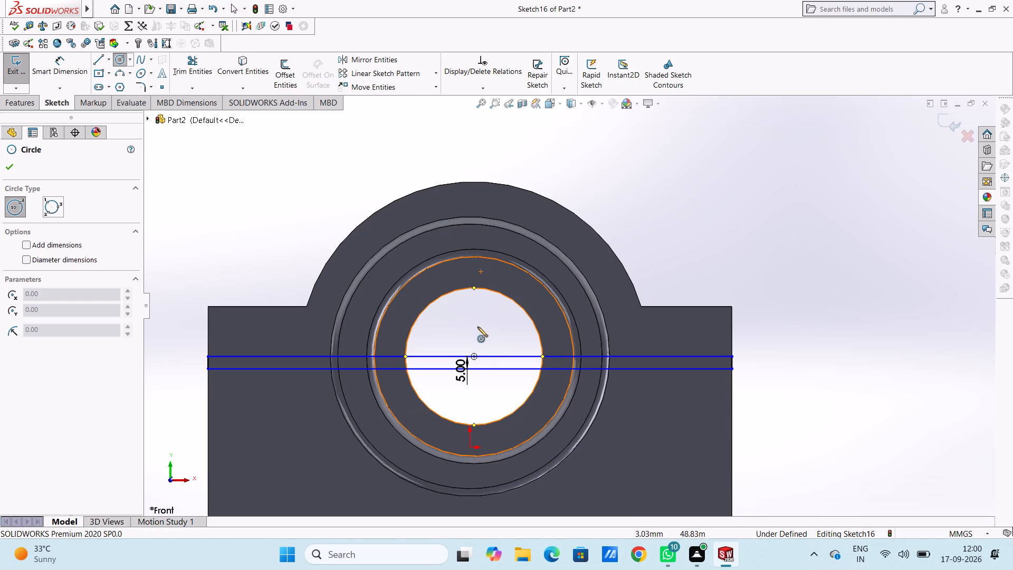
click(473, 358)
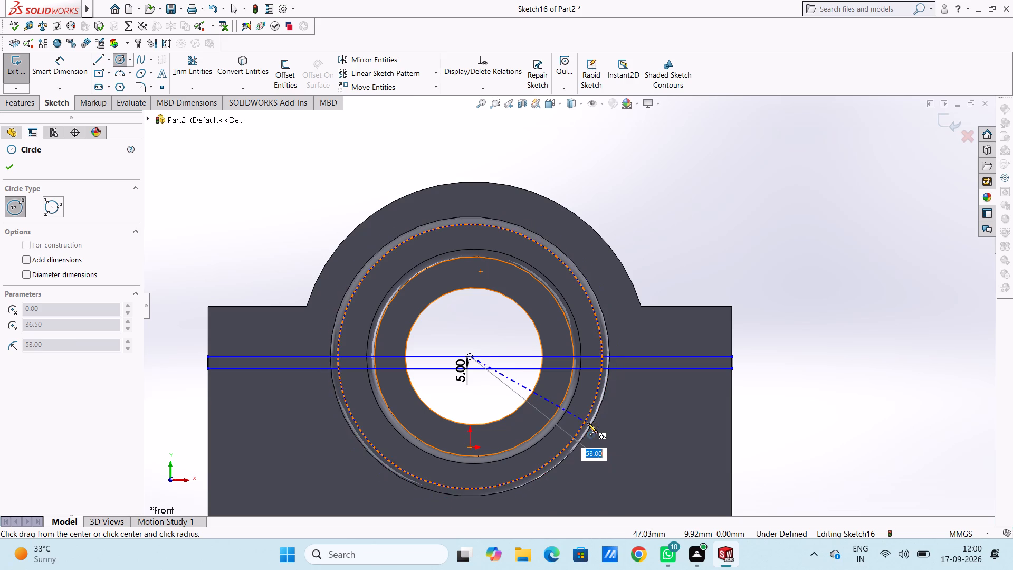
click(591, 425)
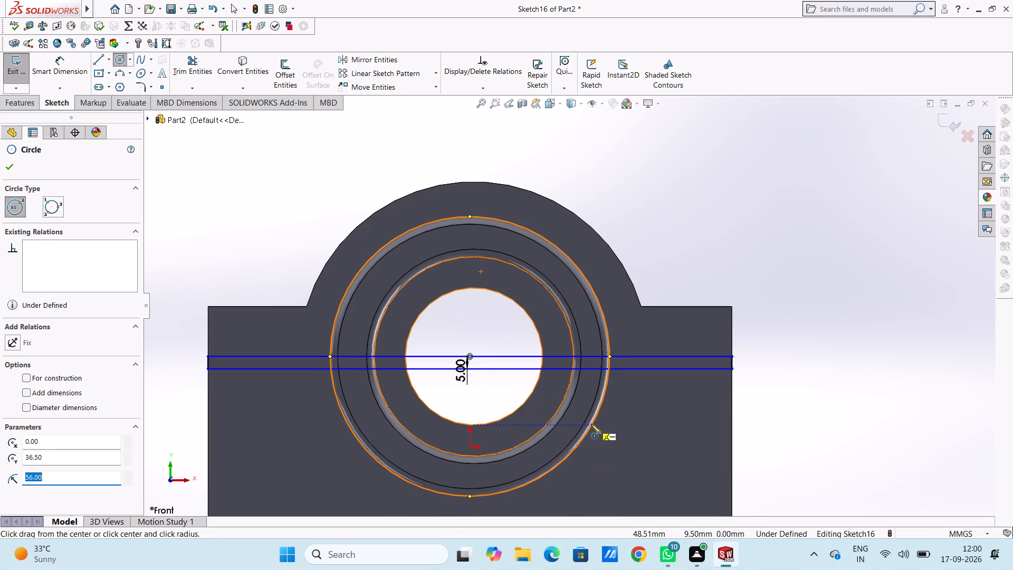
key(Escape)
key(Escape)
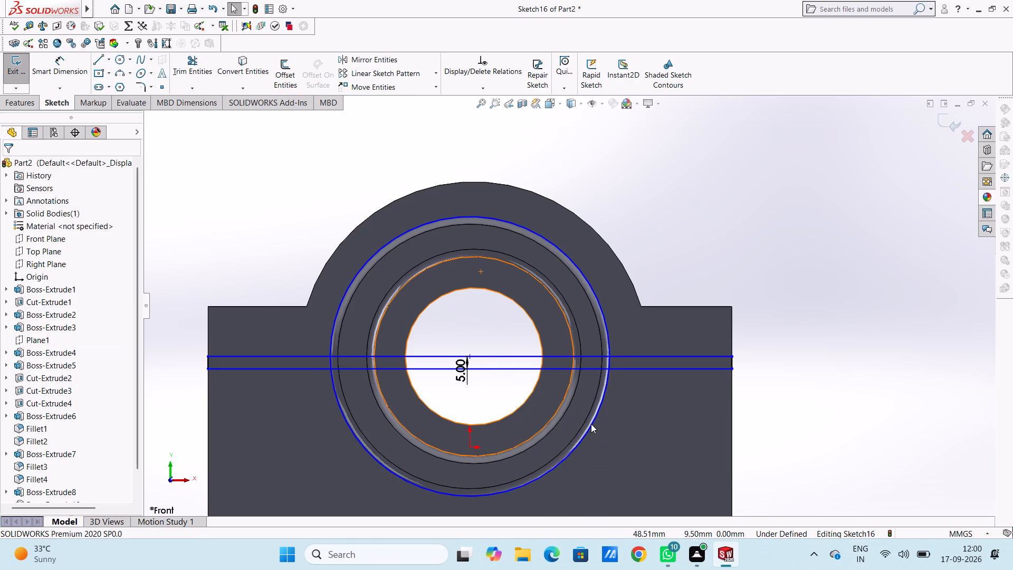
Add a diameter dimension to the new circle, accepting its value as drawn.
scroll(510, 390, down, 3)
scroll(510, 390, up, 3)
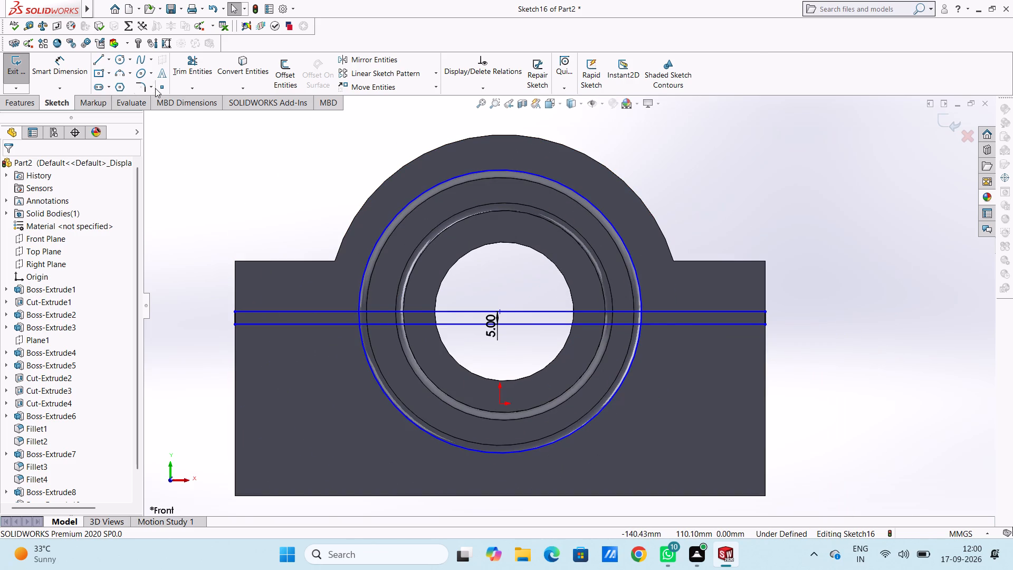
click(68, 68)
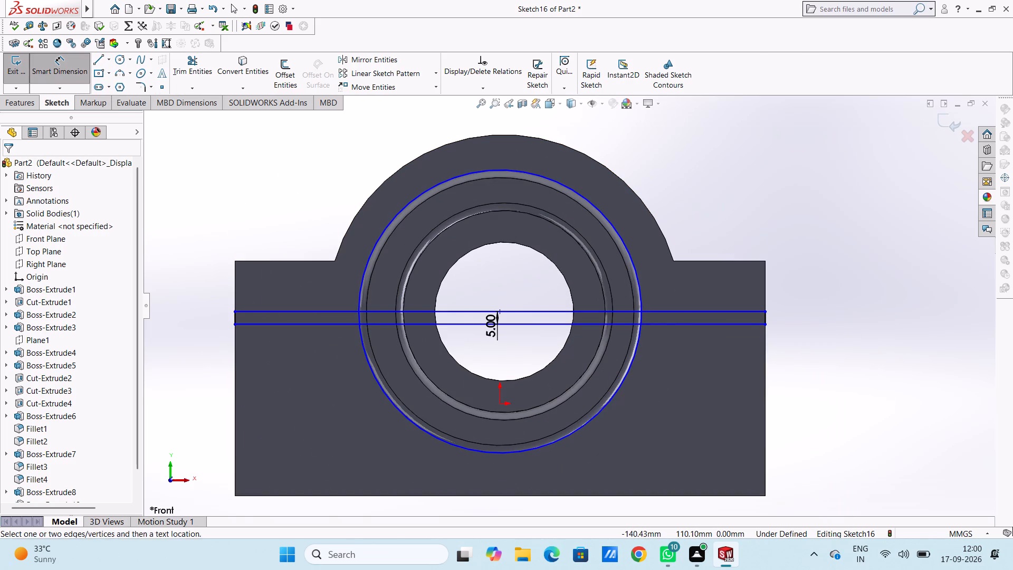
click(588, 201)
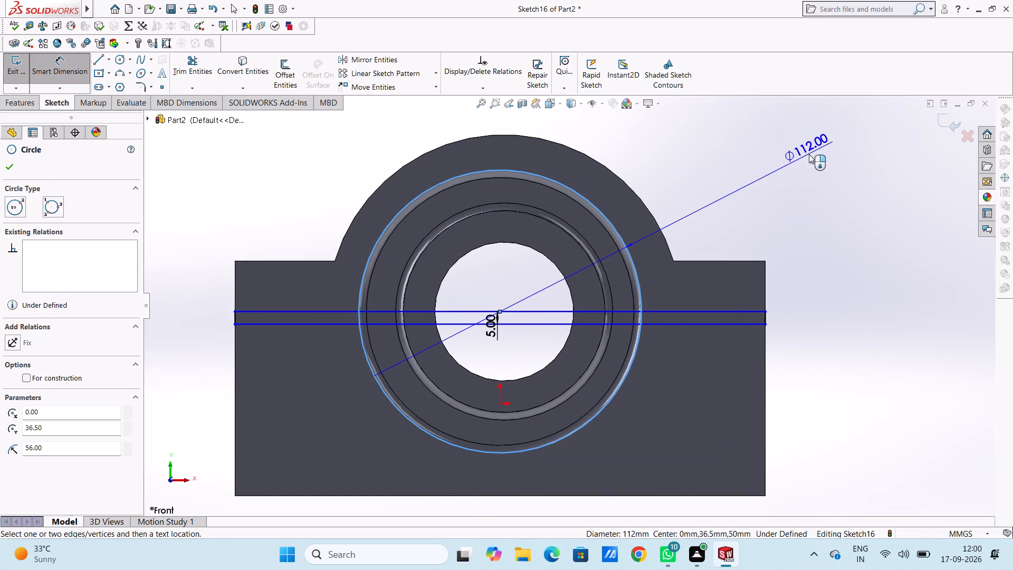
click(830, 146)
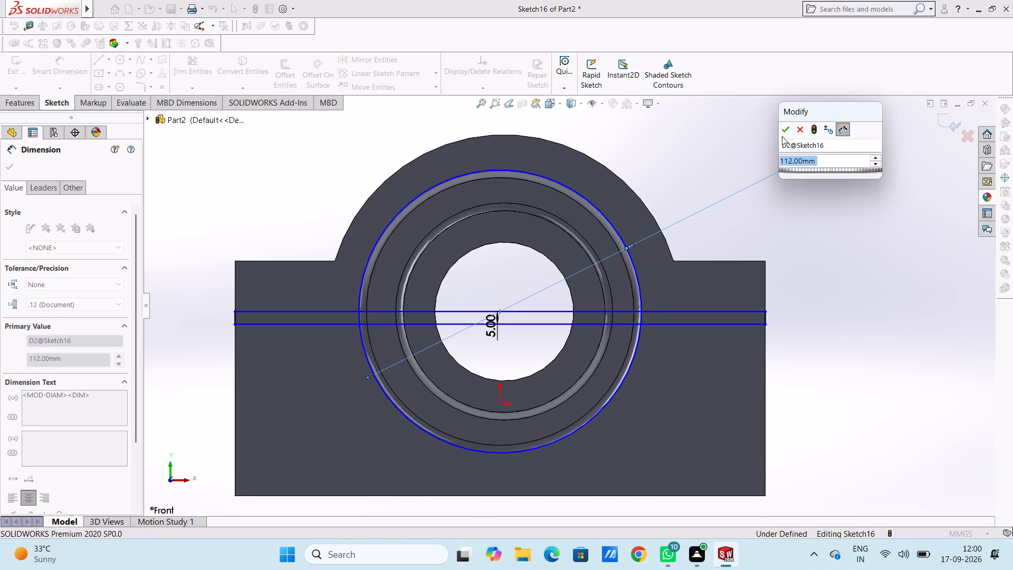
click(783, 131)
click(724, 145)
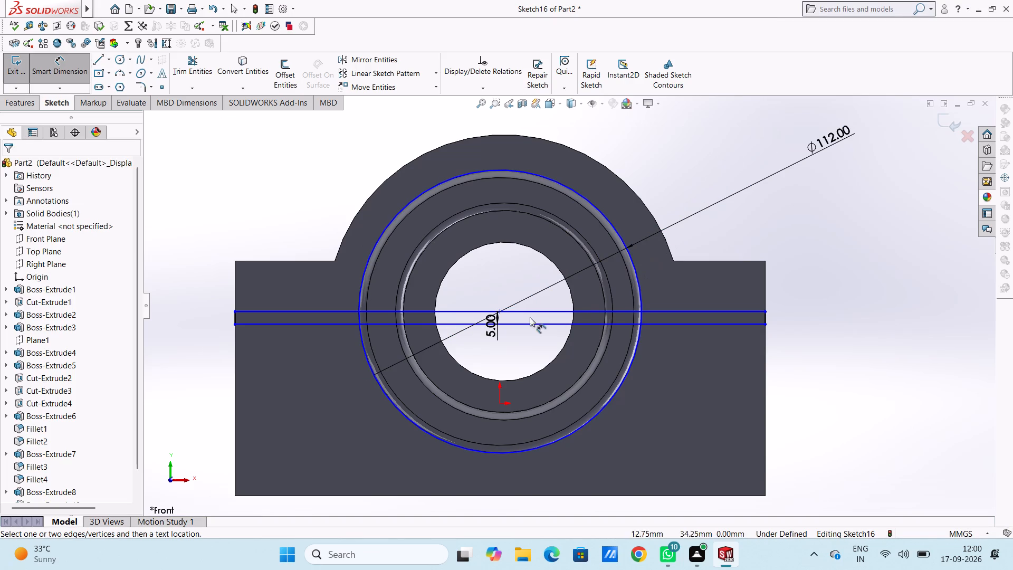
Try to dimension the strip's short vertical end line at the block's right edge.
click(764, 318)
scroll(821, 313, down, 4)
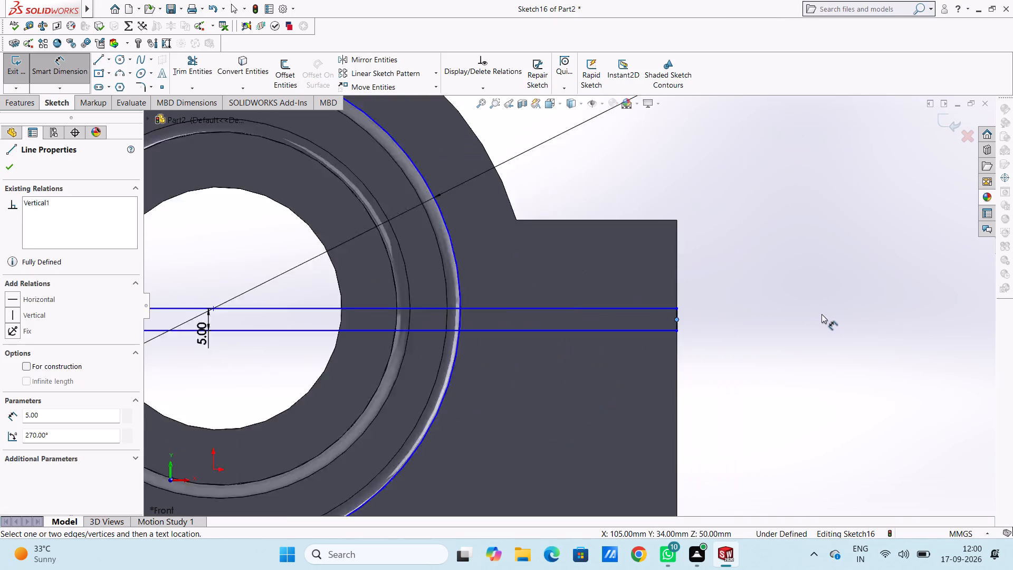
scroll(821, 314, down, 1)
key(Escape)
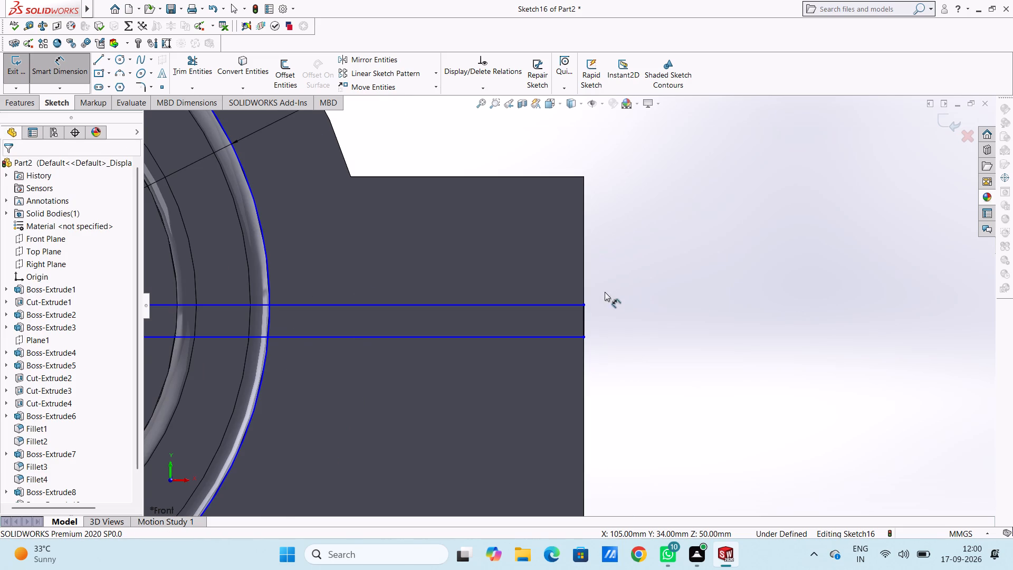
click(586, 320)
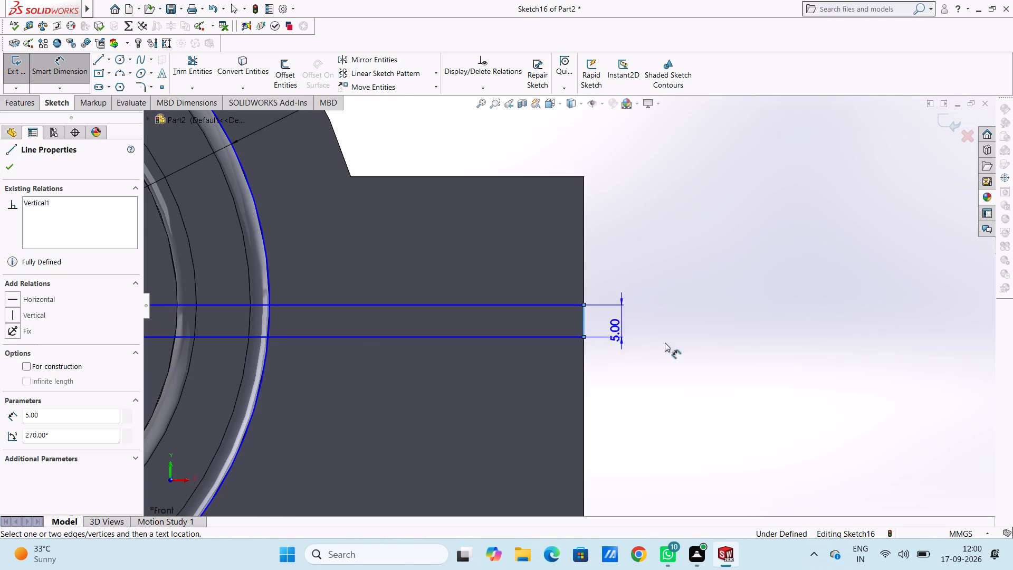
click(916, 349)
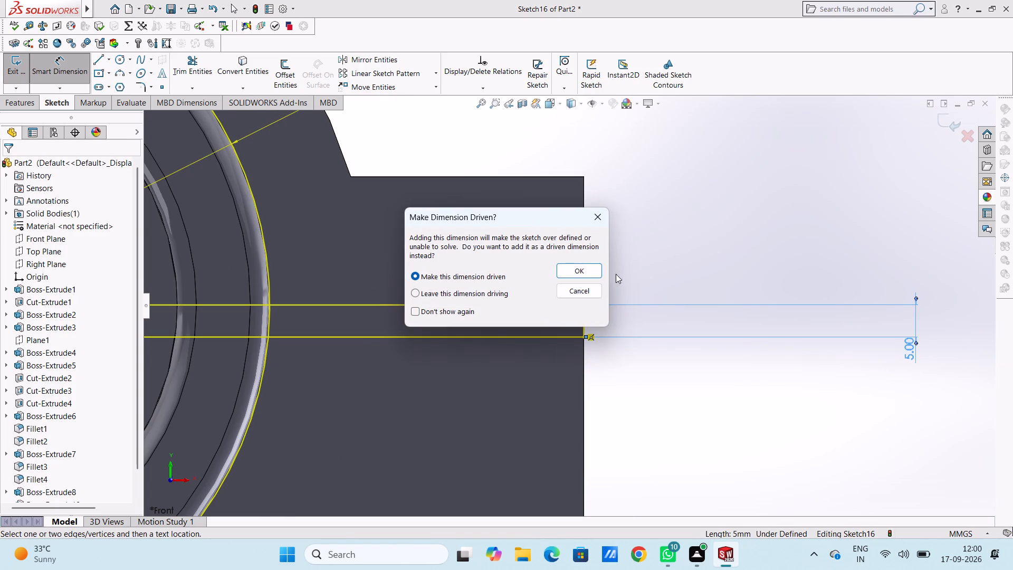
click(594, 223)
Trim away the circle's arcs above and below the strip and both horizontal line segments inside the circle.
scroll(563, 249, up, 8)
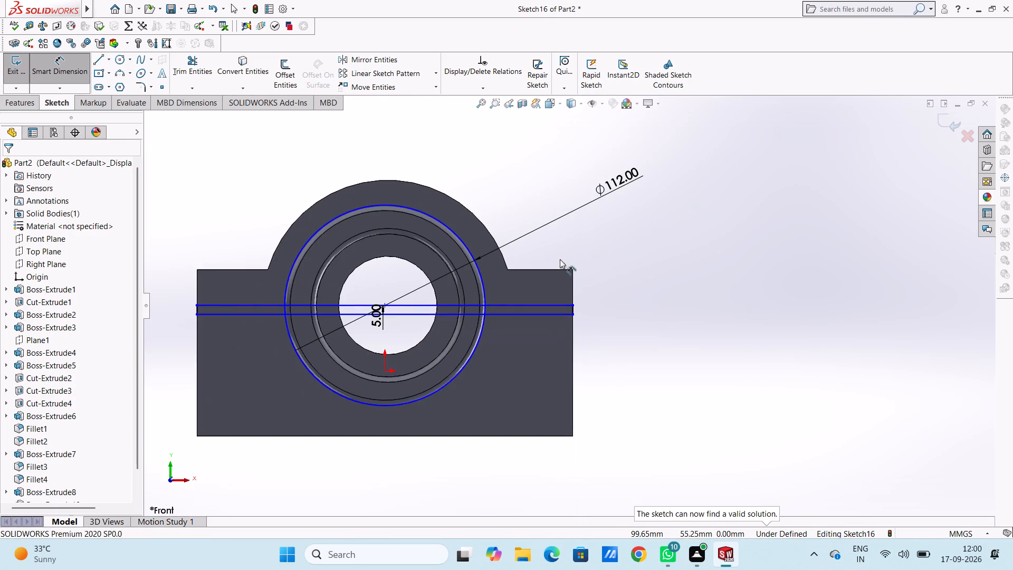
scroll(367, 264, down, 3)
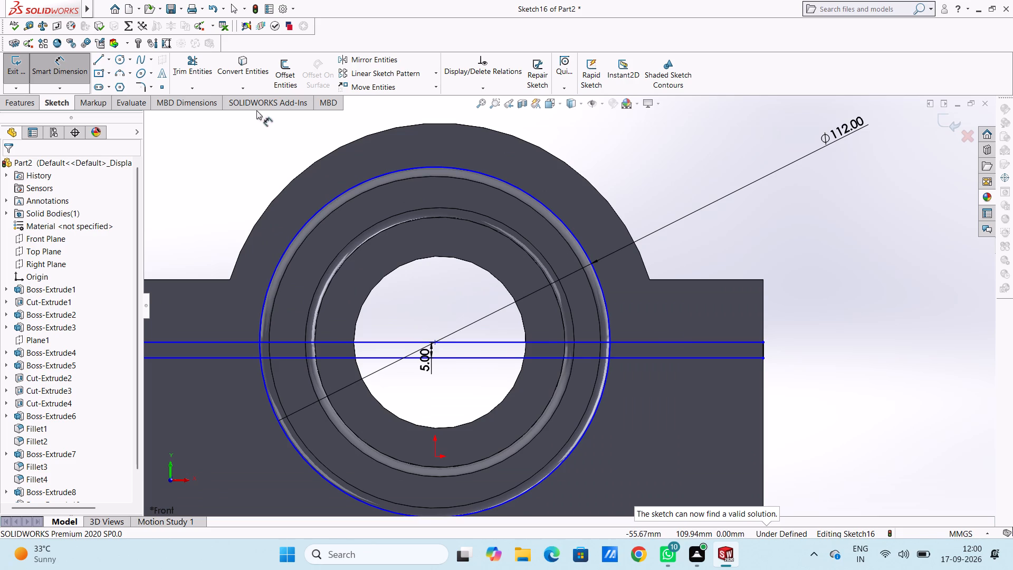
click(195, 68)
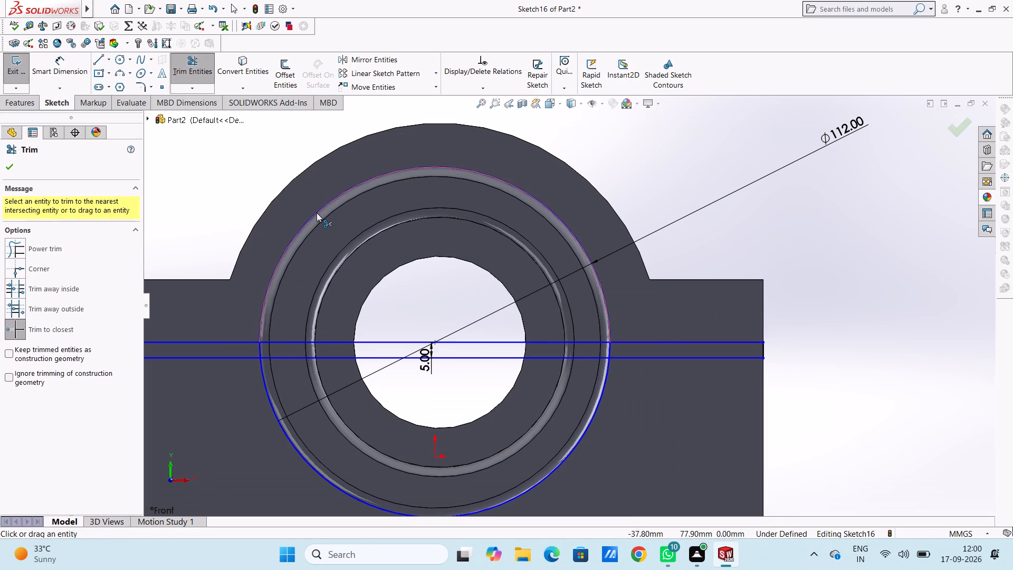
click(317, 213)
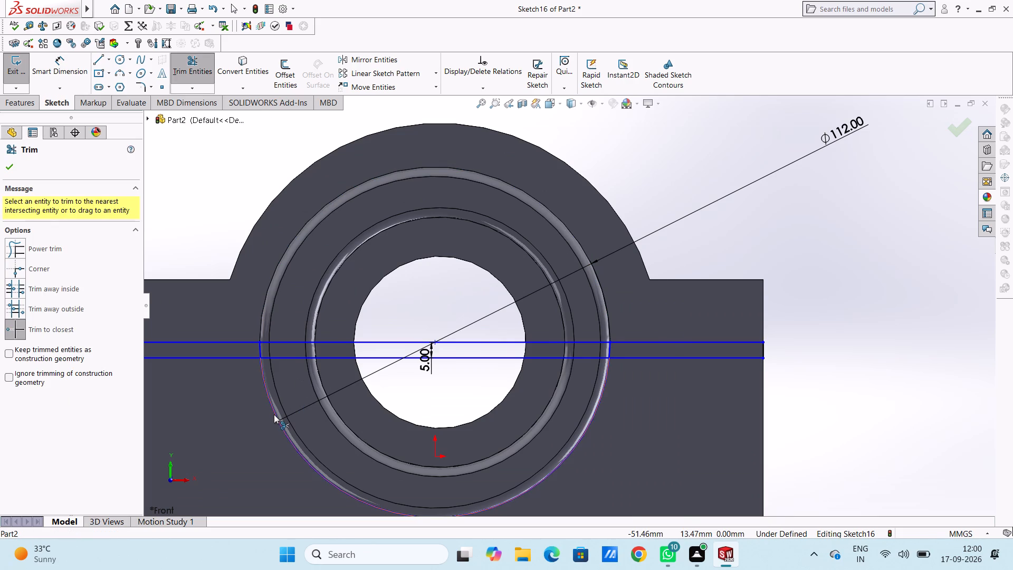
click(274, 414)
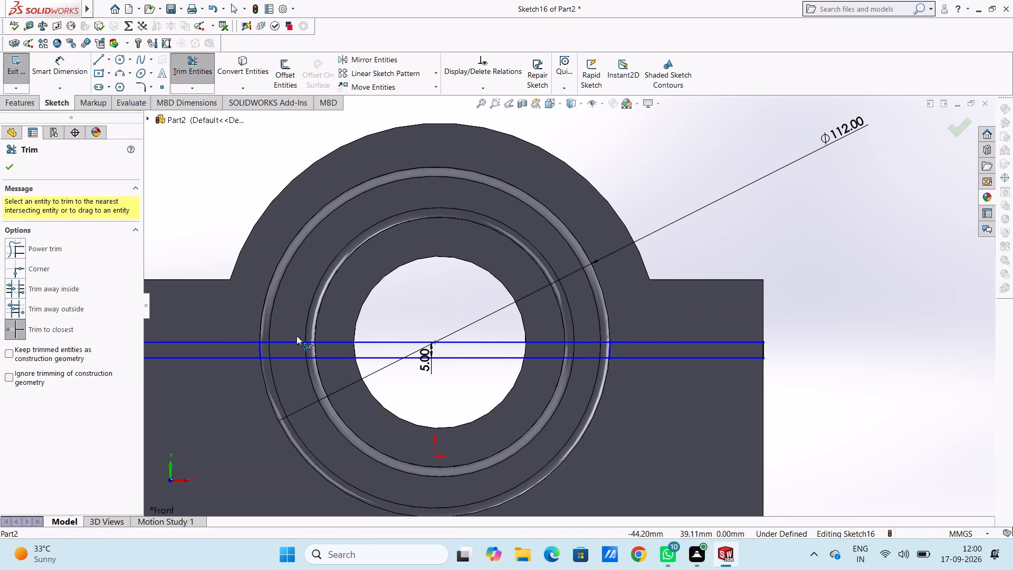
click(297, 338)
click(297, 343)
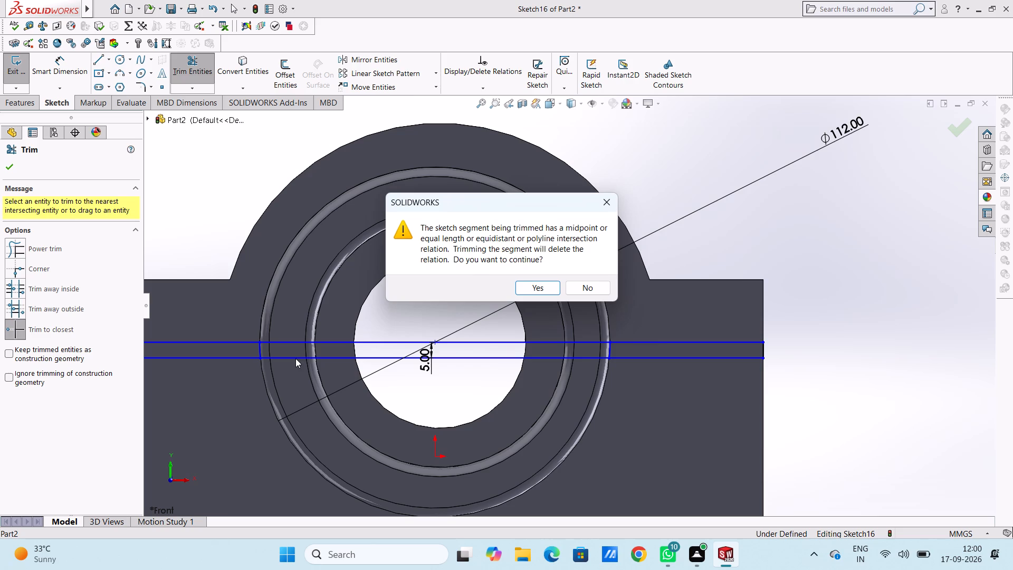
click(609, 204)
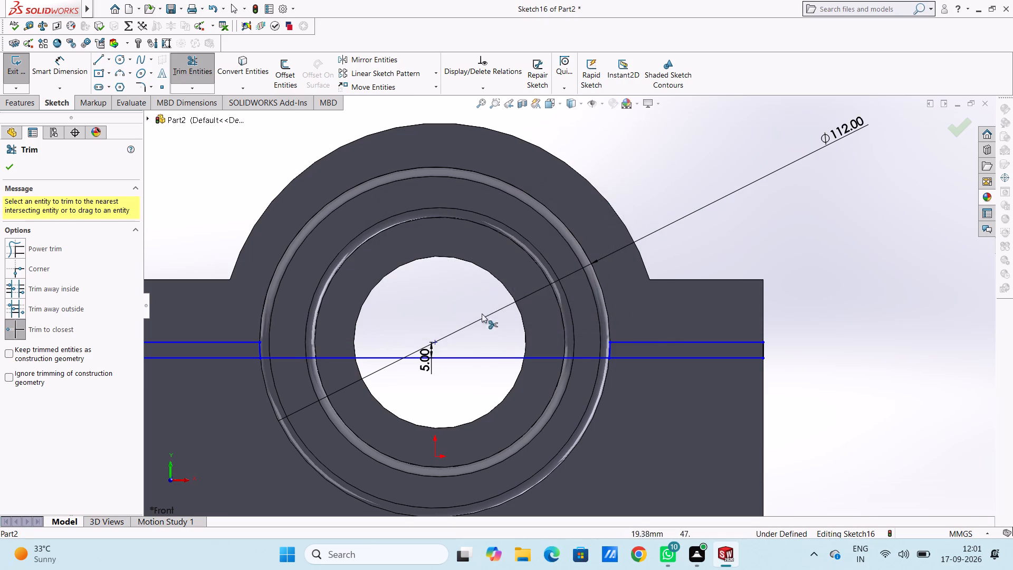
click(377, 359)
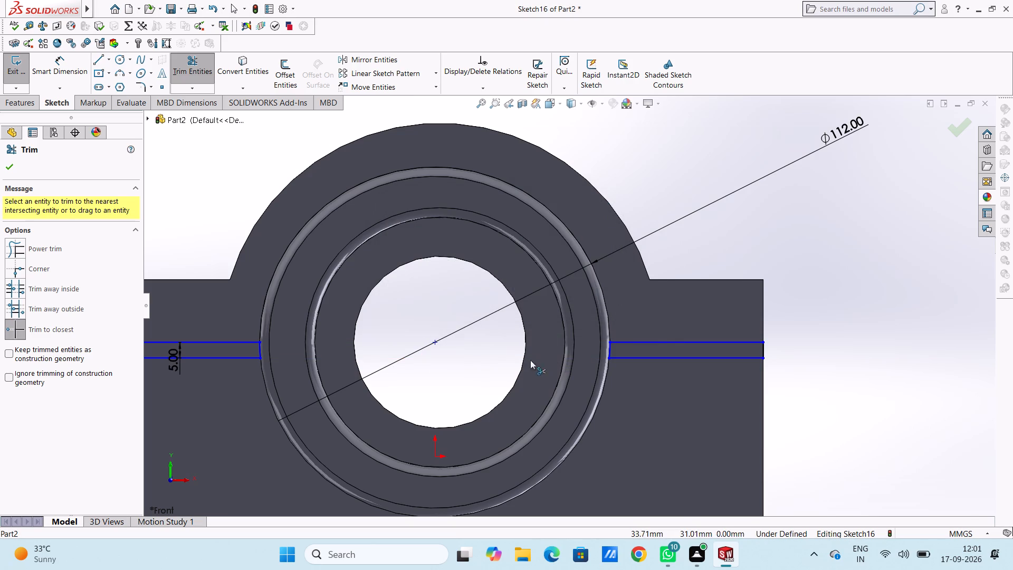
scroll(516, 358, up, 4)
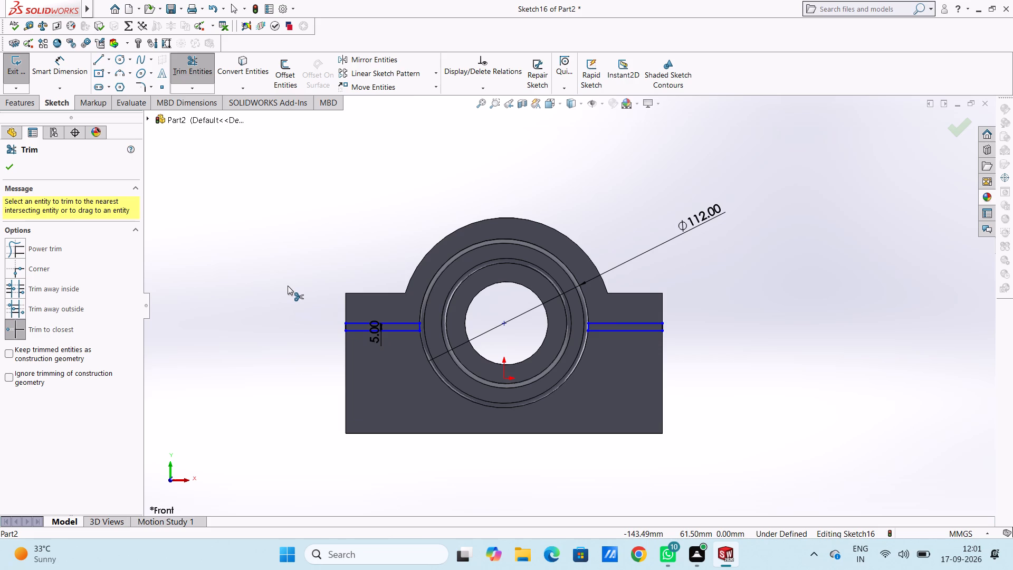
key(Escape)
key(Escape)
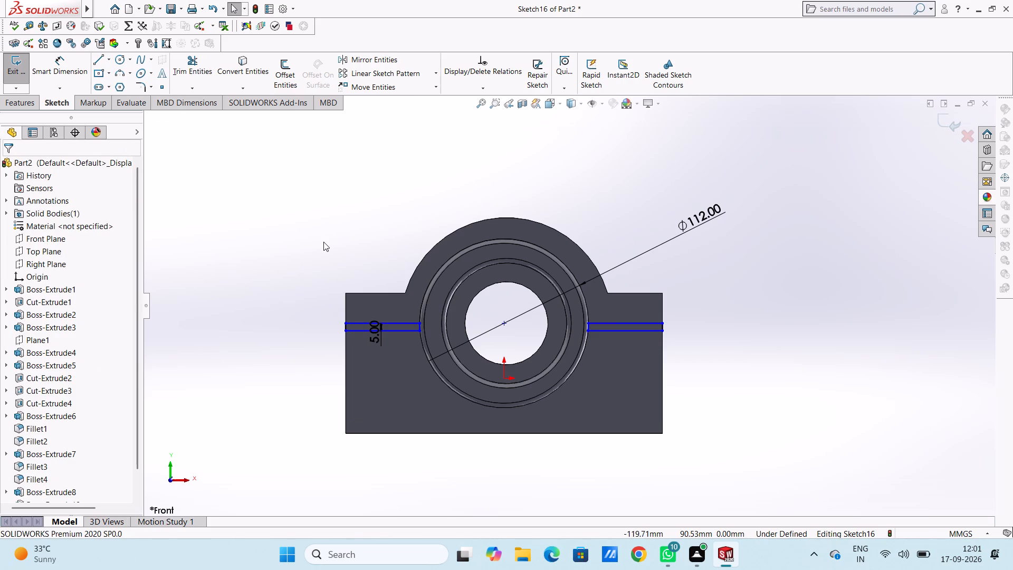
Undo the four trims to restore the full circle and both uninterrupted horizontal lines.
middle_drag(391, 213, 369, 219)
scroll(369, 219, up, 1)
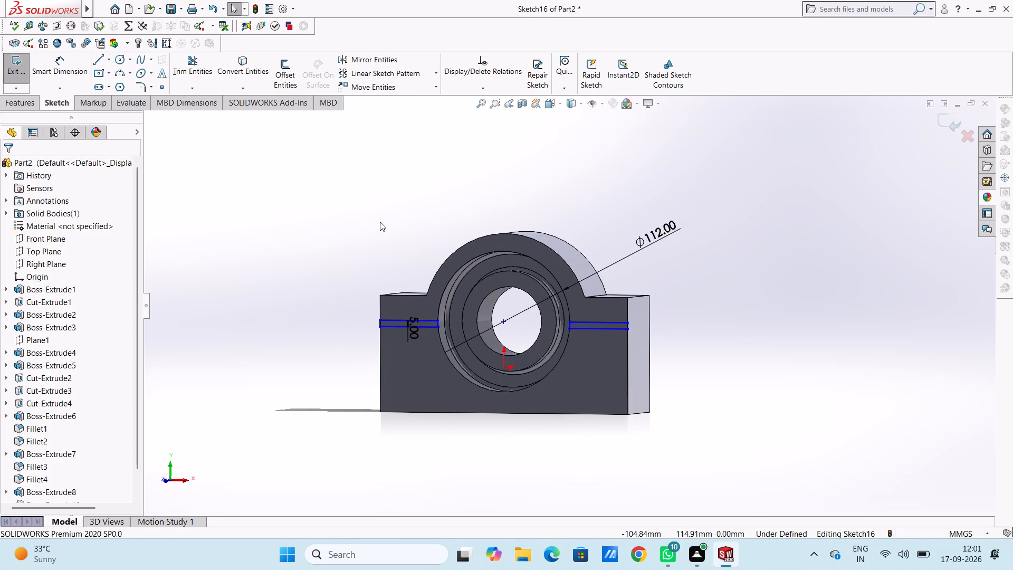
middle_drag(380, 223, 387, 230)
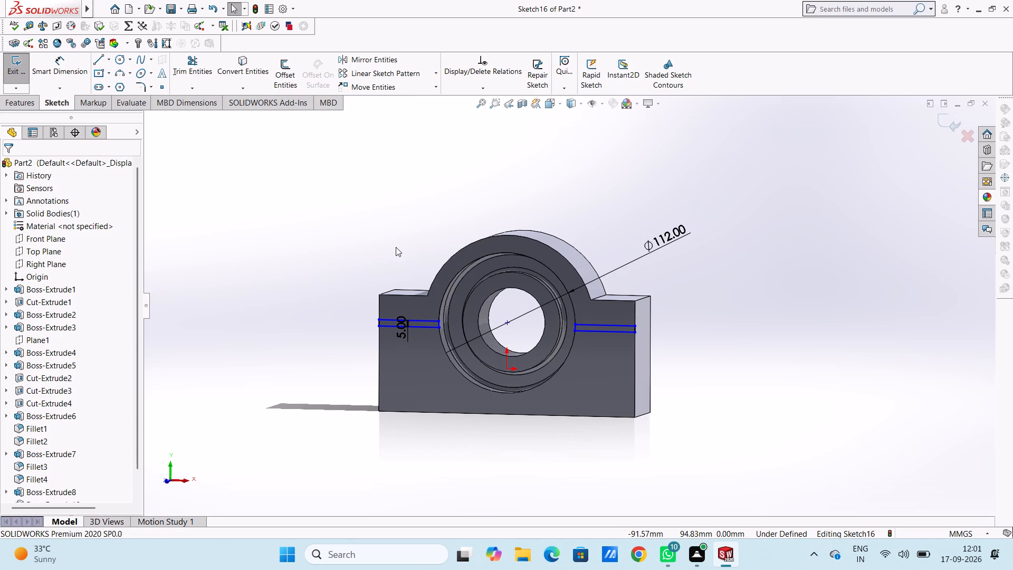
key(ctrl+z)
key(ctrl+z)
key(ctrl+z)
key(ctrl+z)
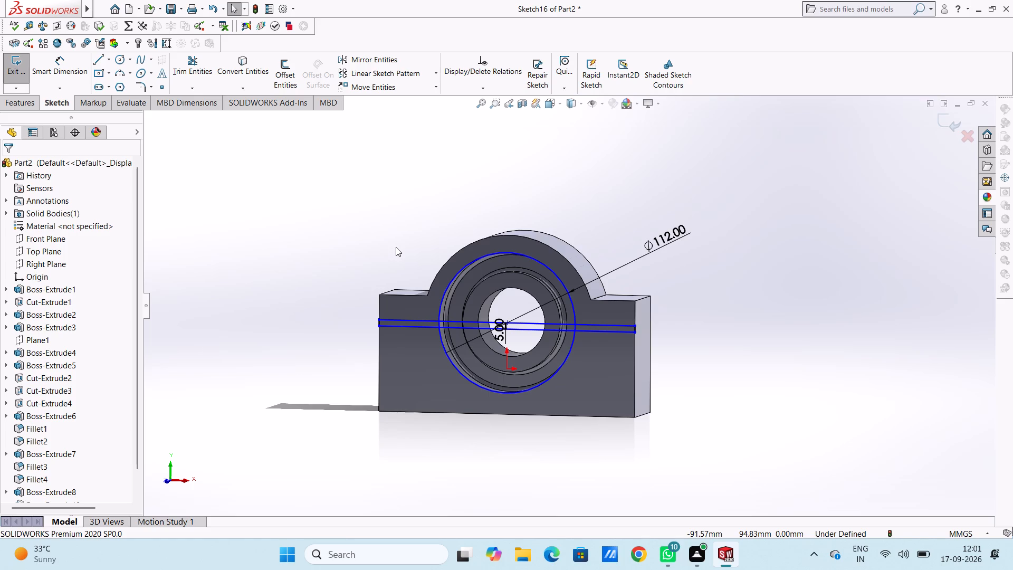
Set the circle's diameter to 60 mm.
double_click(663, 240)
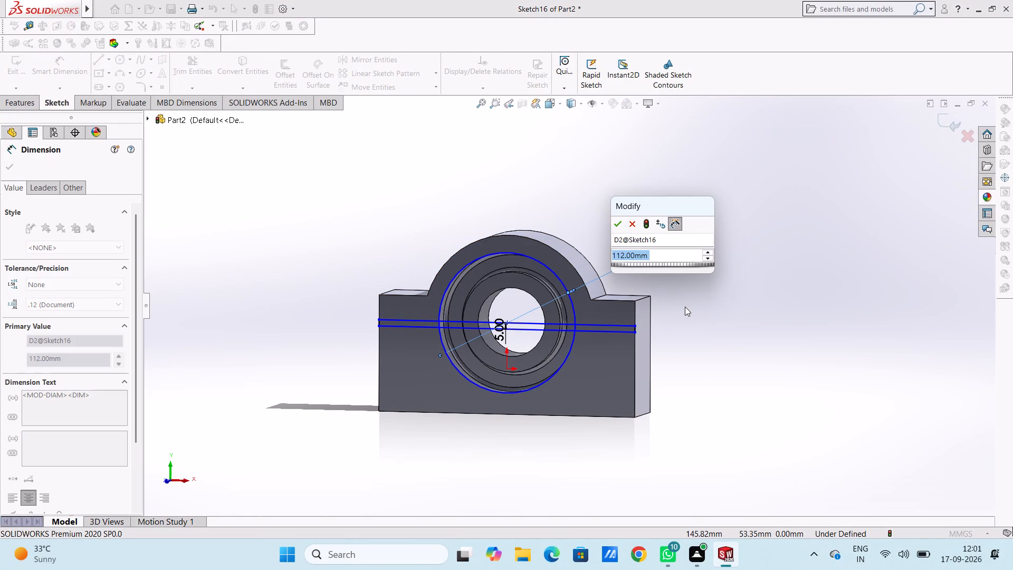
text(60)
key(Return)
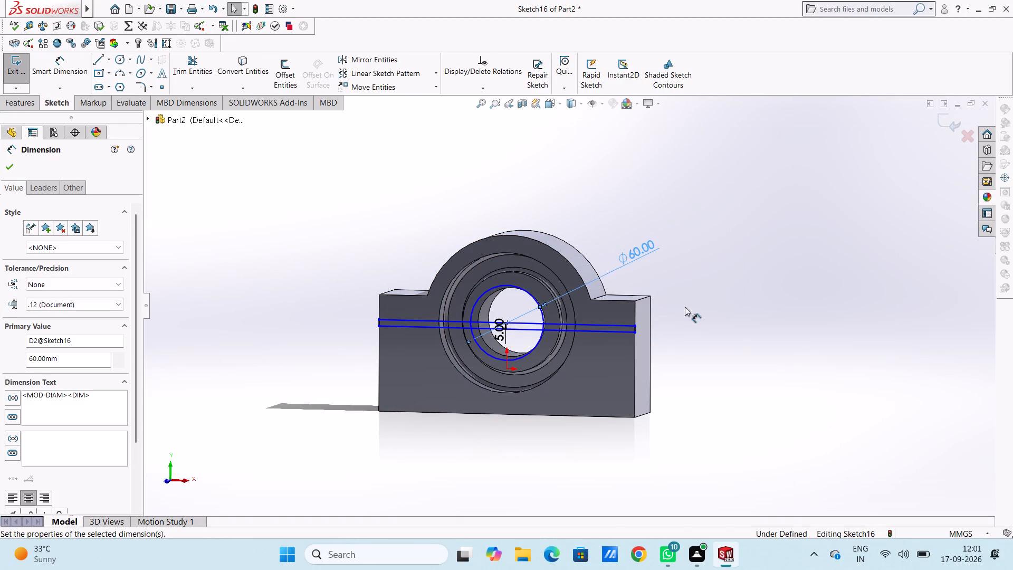
Set the circle's diameter to 120 mm.
double_click(631, 256)
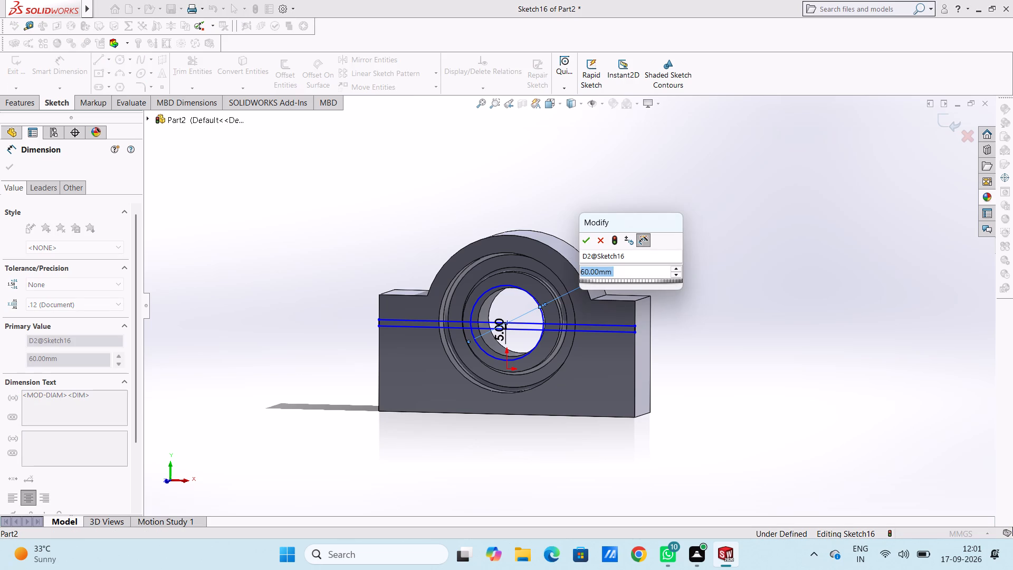
text(120)
key(Return)
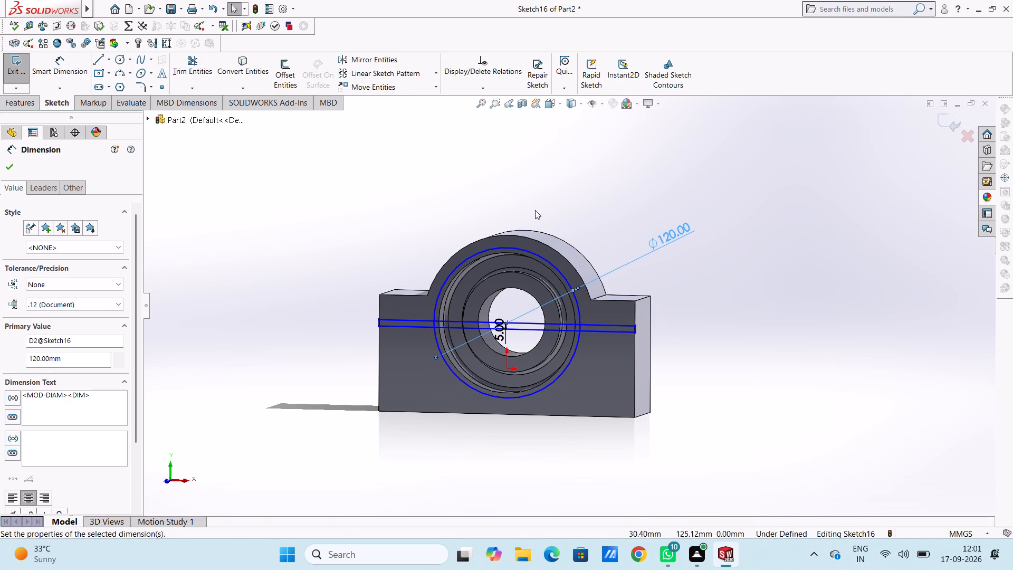
click(387, 215)
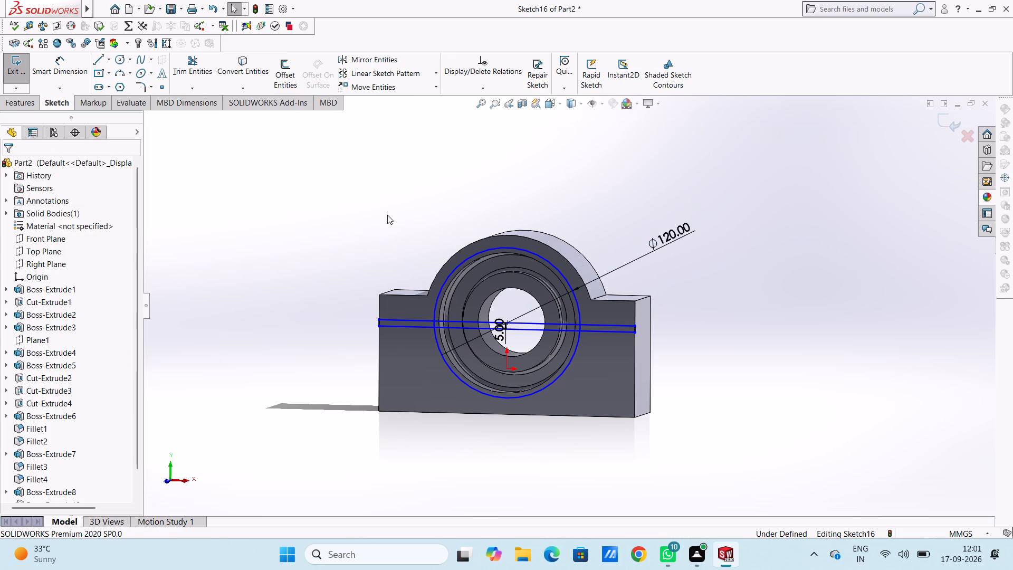
Trim away the 120 mm circle's arcs above and below the strip and both horizontal line segments inside the circle.
scroll(387, 215, up, 1)
middle_drag(387, 215, 413, 213)
scroll(524, 284, down, 3)
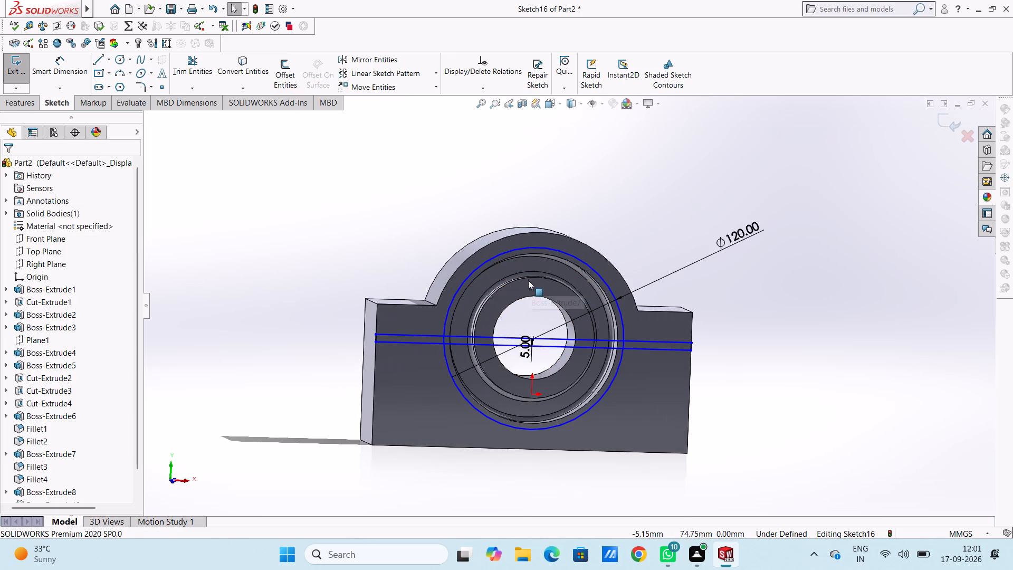
middle_drag(523, 278, 511, 273)
scroll(510, 270, down, 3)
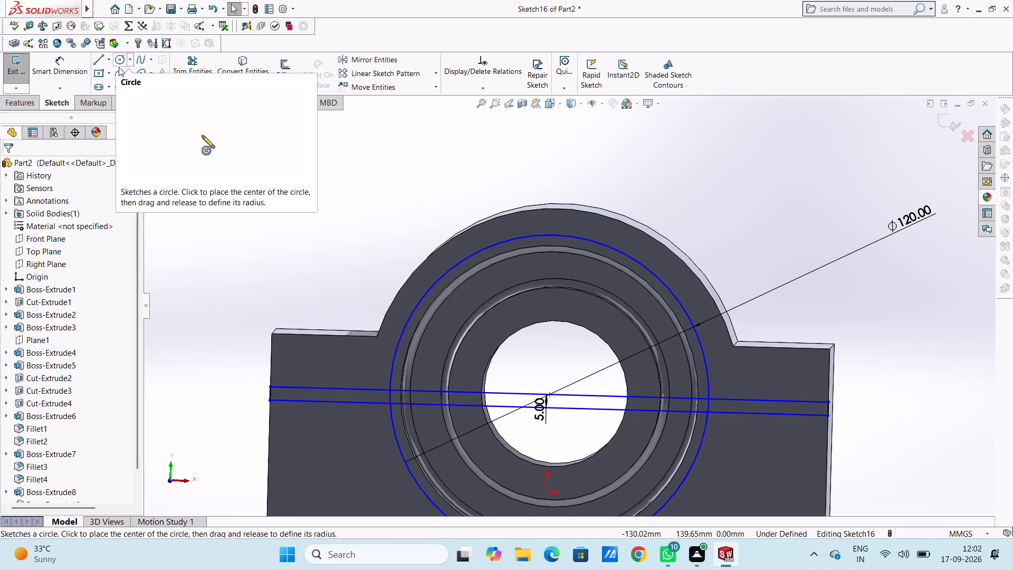
click(184, 71)
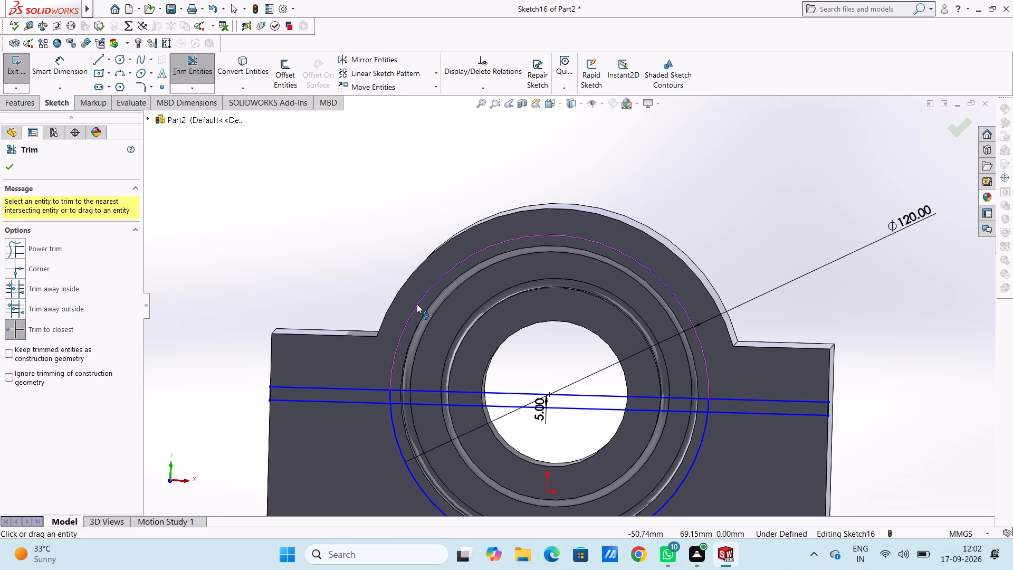
click(417, 304)
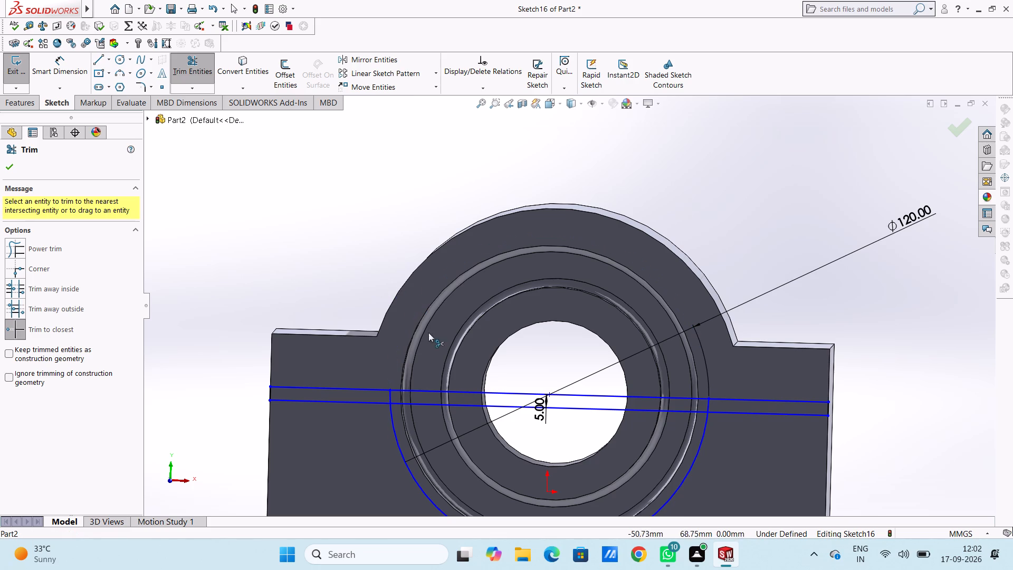
scroll(444, 442, up, 4)
scroll(533, 403, down, 4)
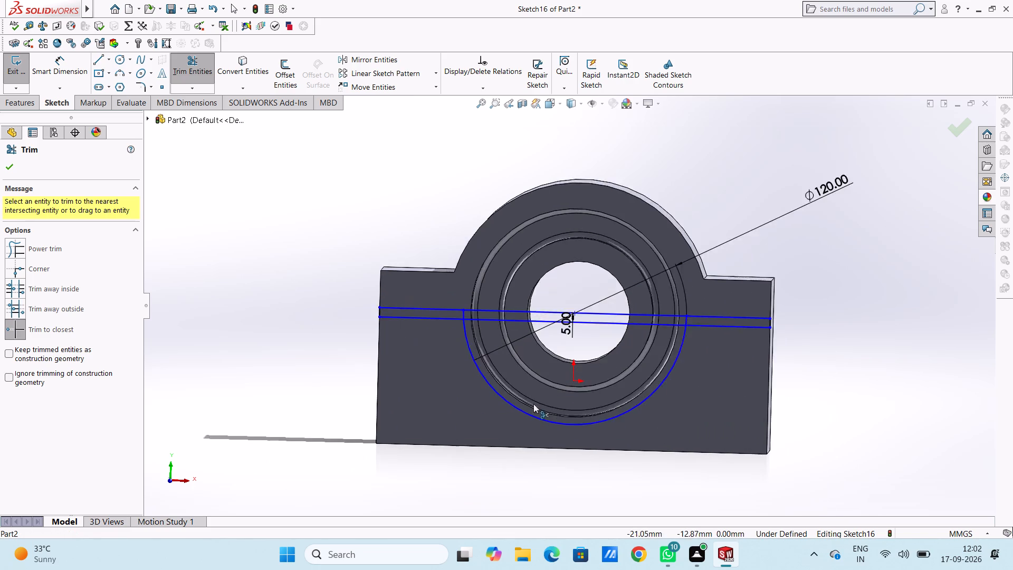
click(523, 407)
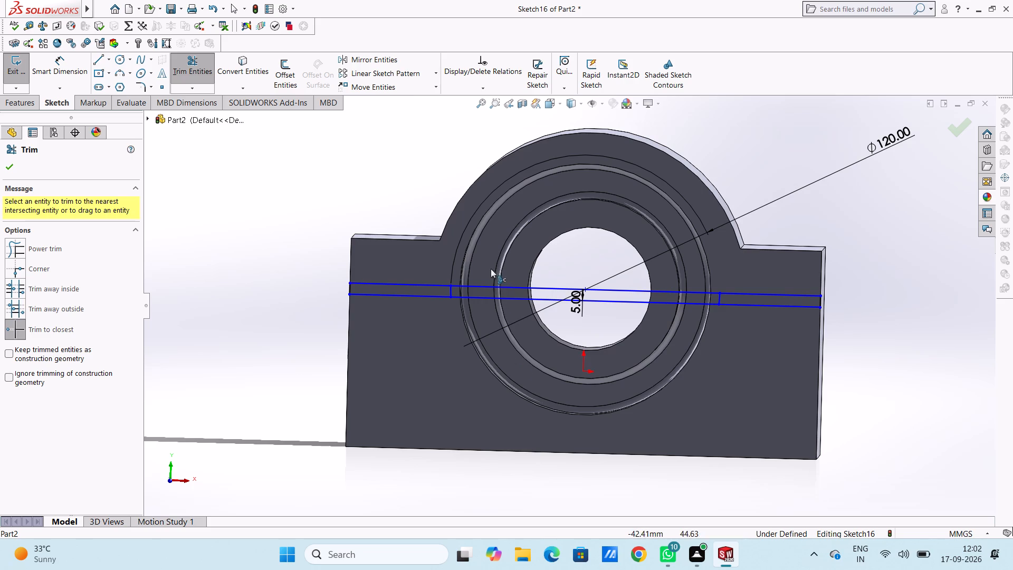
click(488, 286)
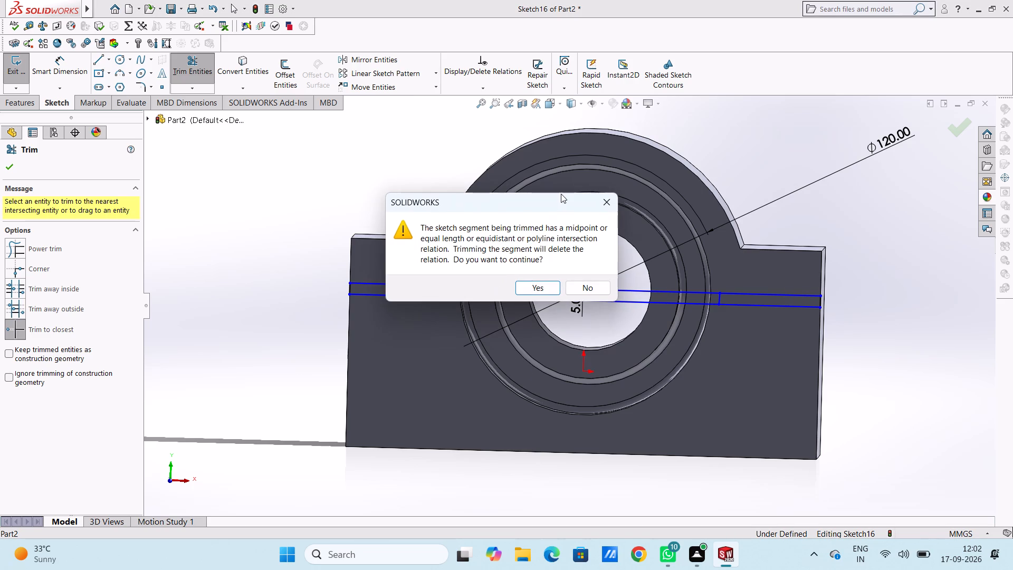
click(607, 204)
click(496, 300)
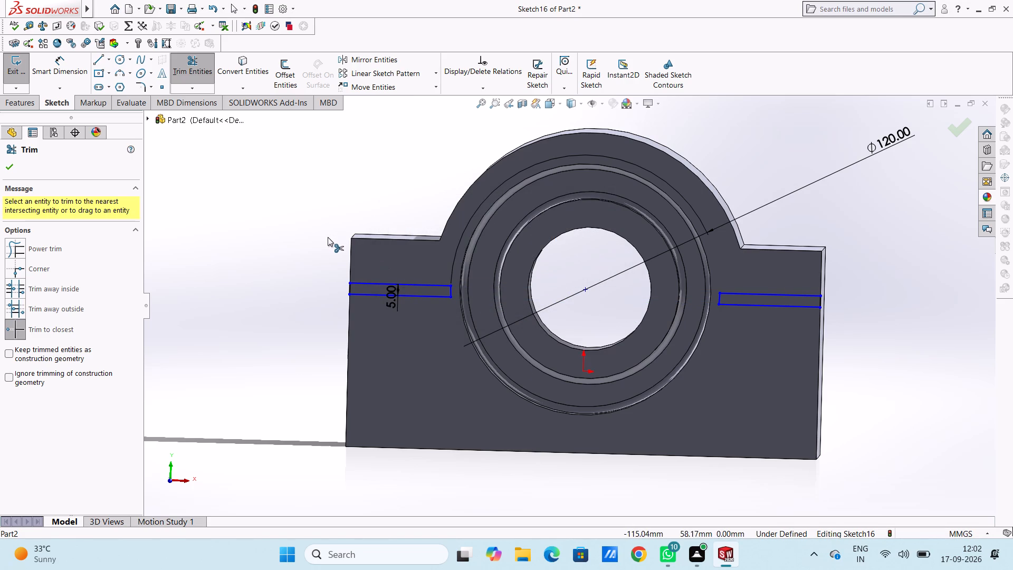
key(Escape)
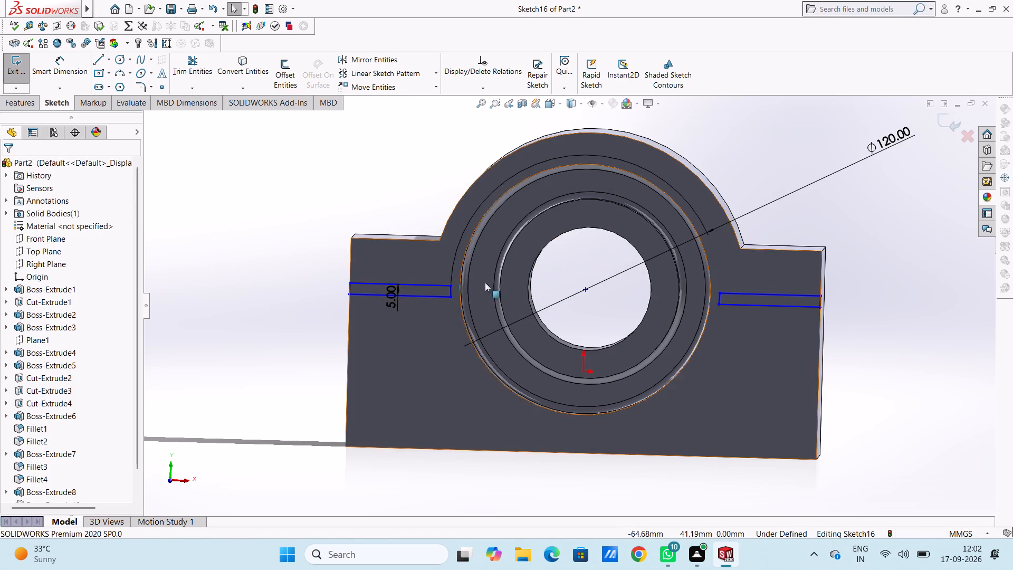
Extrude-cut the two 5 mm strip profiles beside the disc to a blind depth of 50 mm.
middle_drag(922, 421, 906, 427)
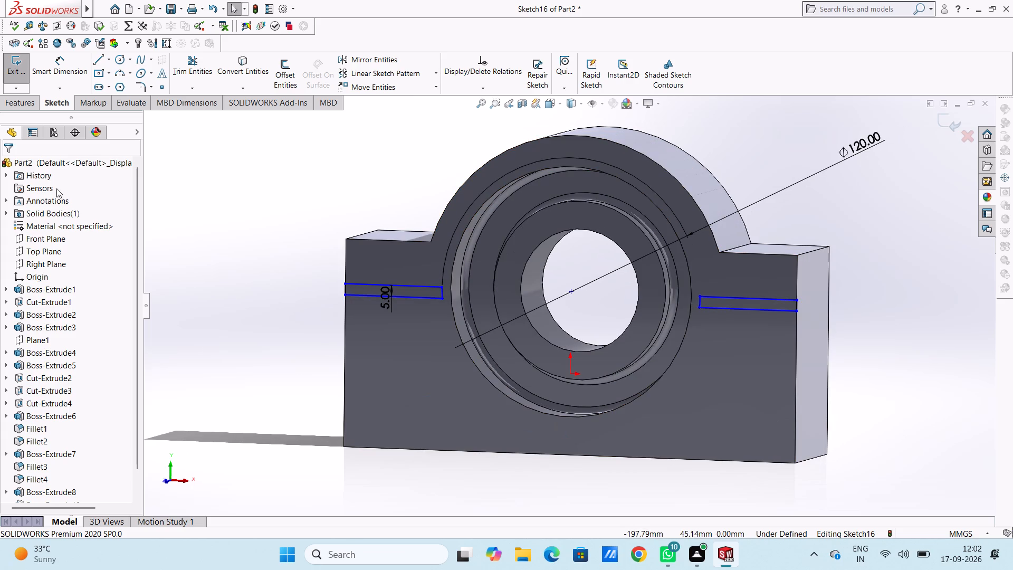
click(12, 98)
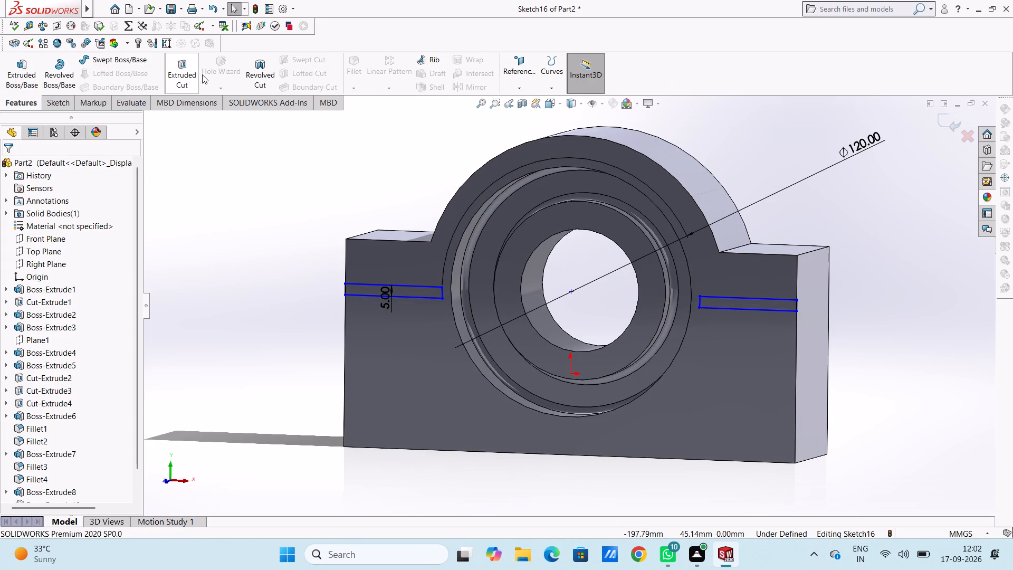
click(195, 73)
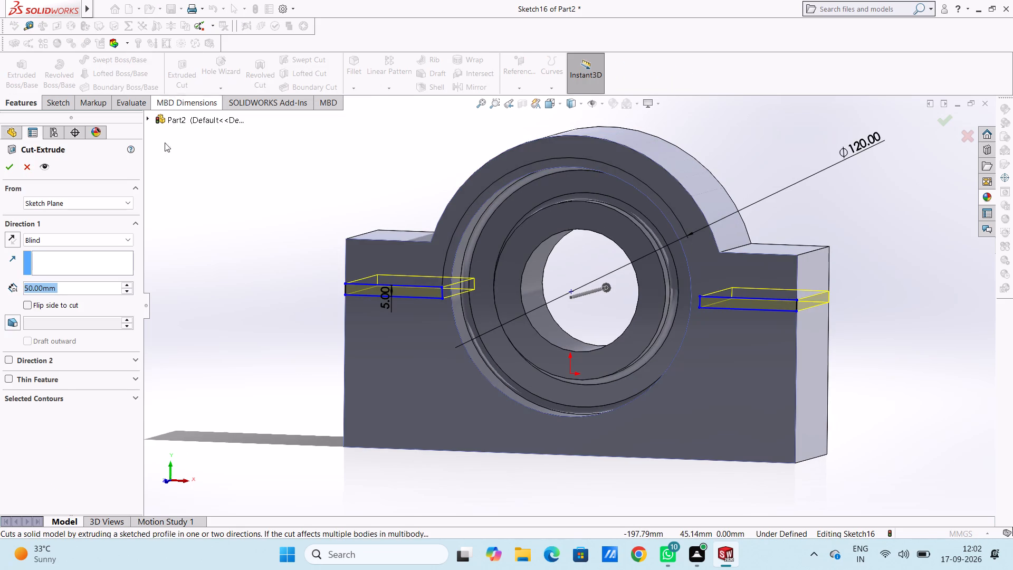
click(12, 168)
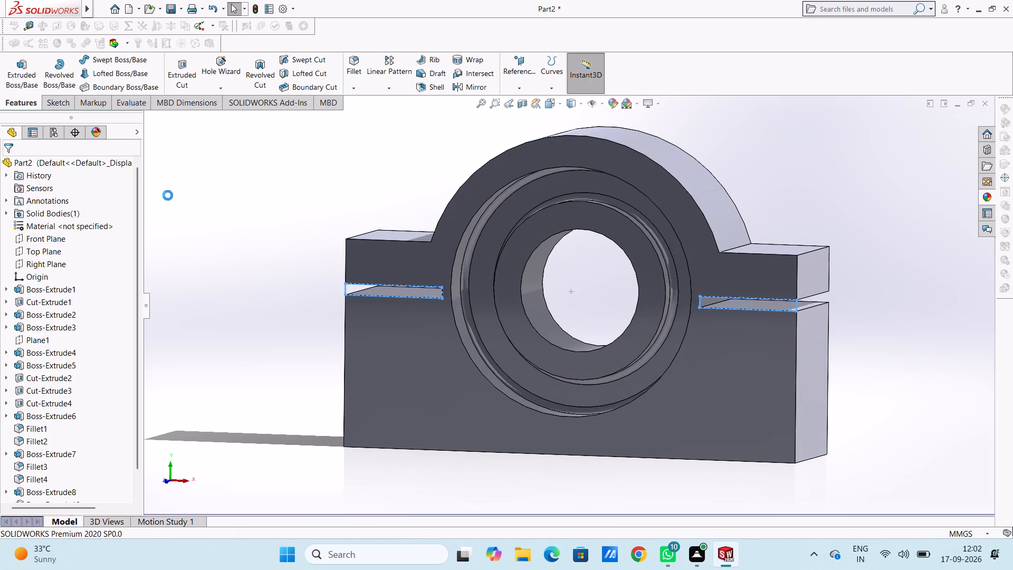
Examine the two side slots cut into the bearing block from several angles.
click(168, 195)
middle_drag(168, 195, 175, 193)
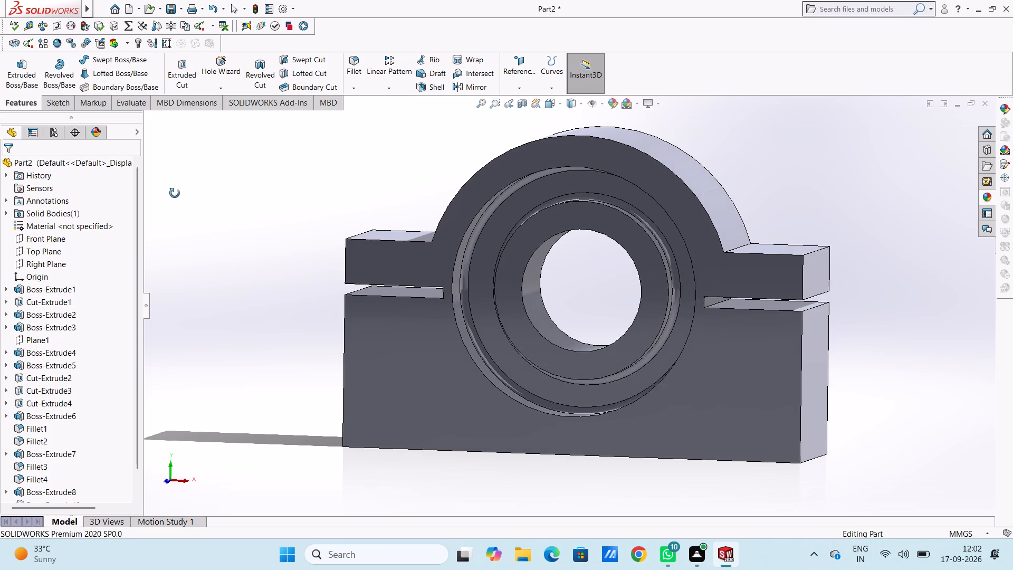
middle_drag(175, 193, 179, 171)
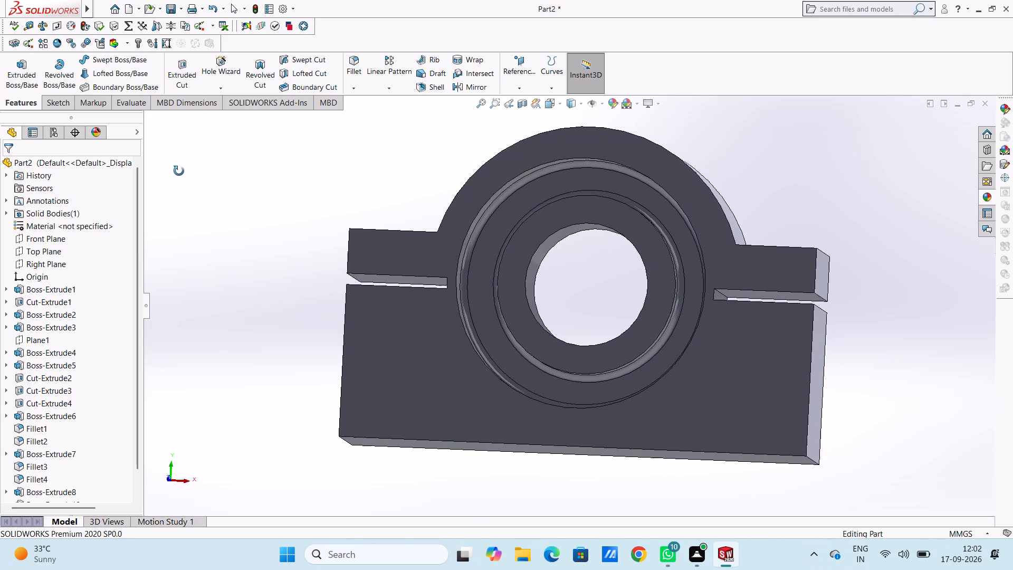
middle_drag(179, 171, 178, 194)
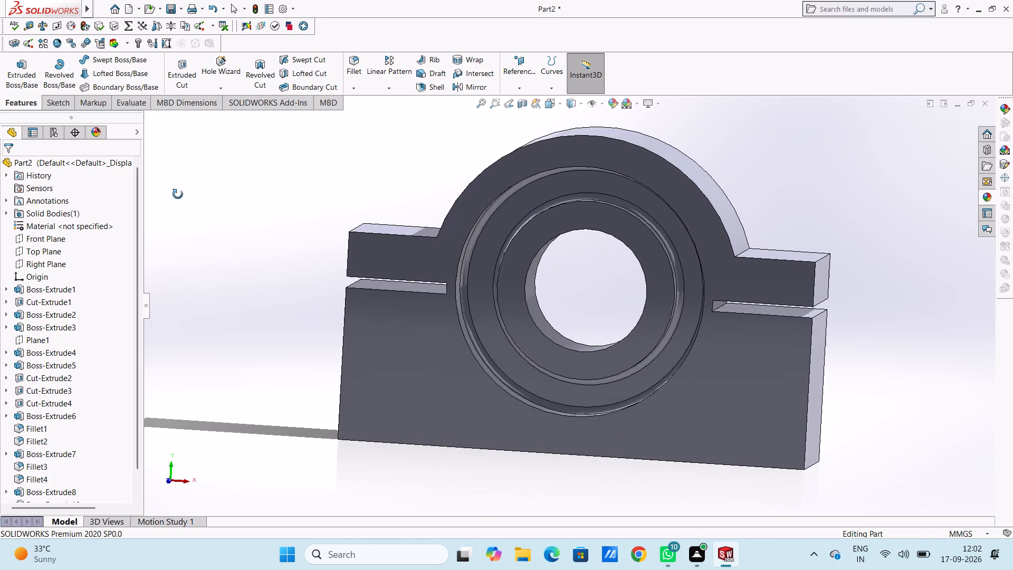
middle_drag(178, 194, 187, 188)
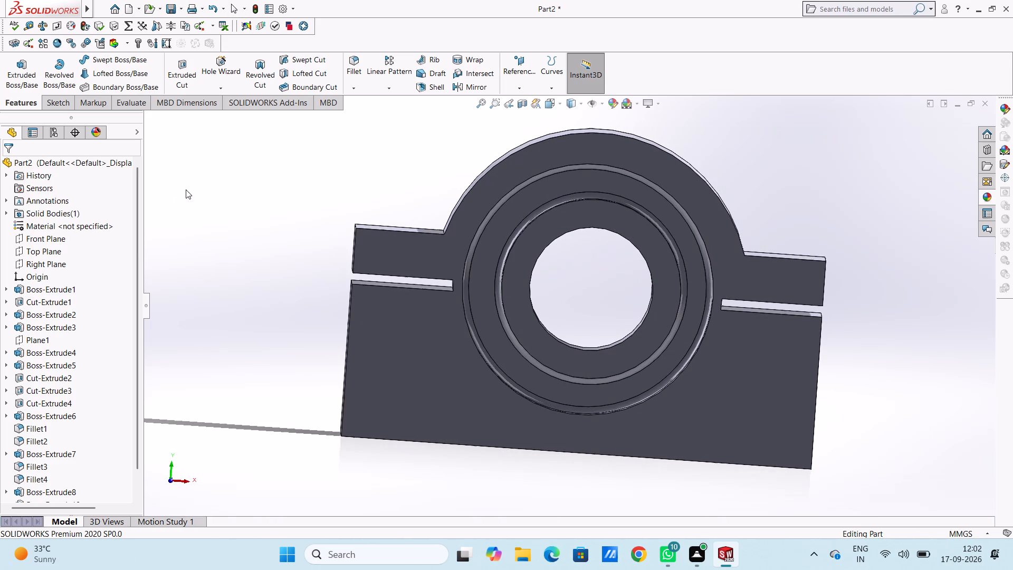
middle_drag(792, 145, 767, 167)
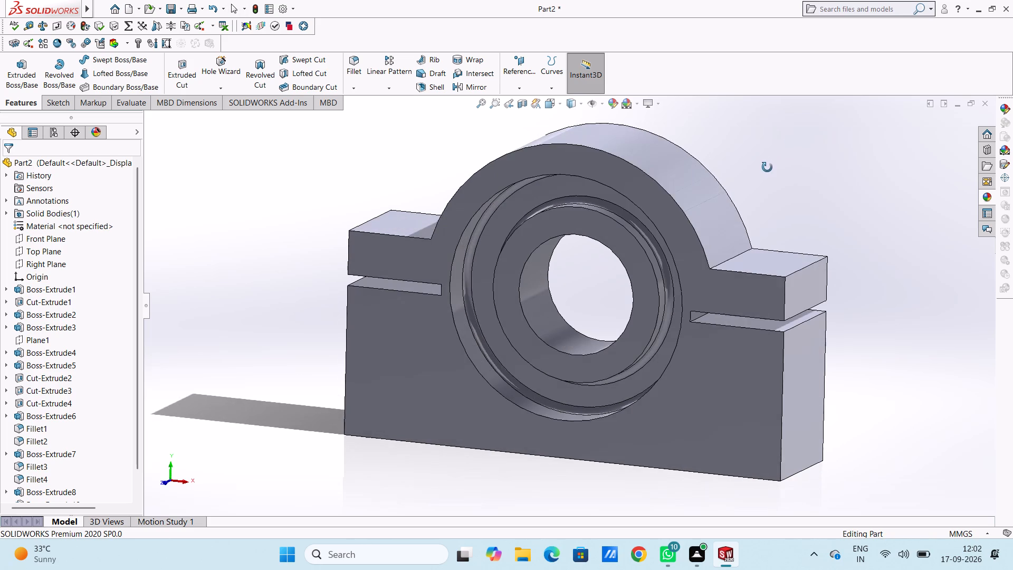
scroll(730, 280, up, 2)
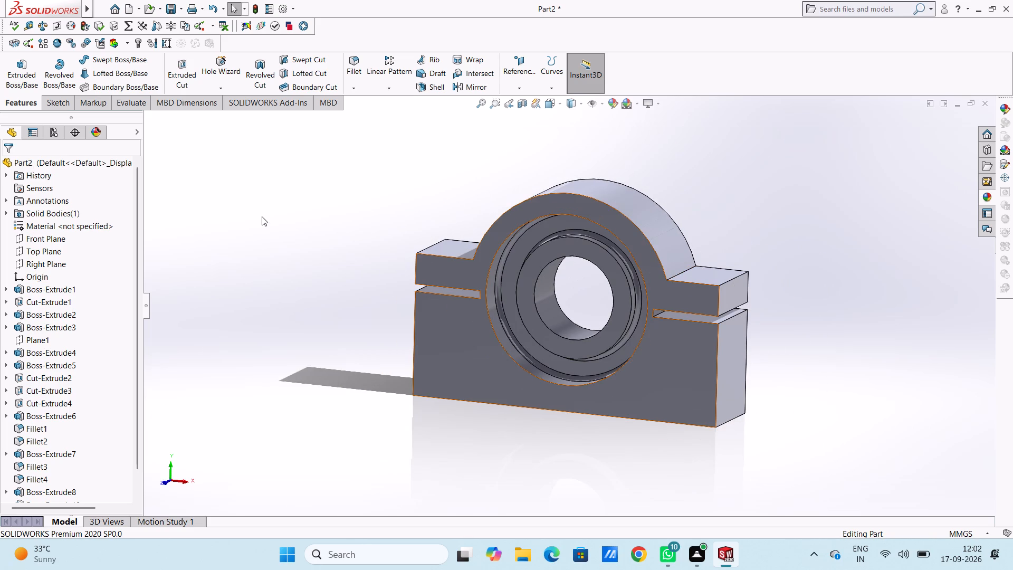
Sketch a 14.5 mm radius circle on each cap flange's top face, centred across the depth about 85 and 87 mm from the origin.
key(ctrl+5)
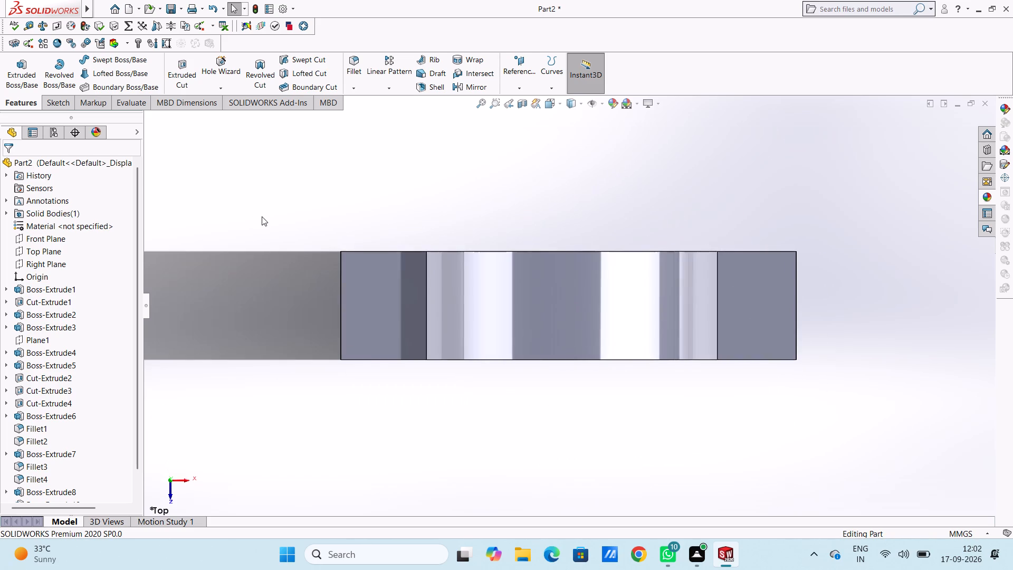
click(357, 297)
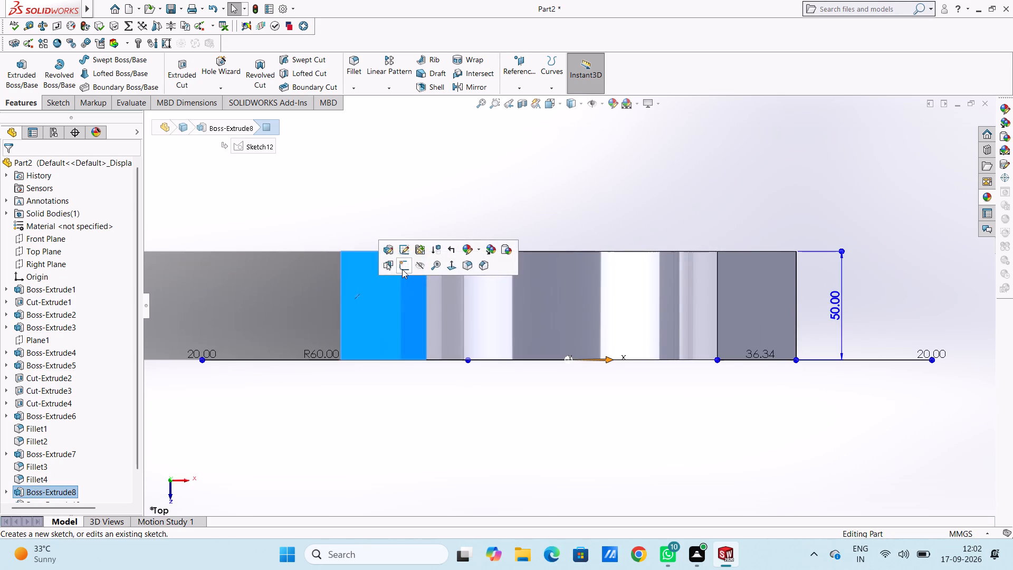
click(402, 269)
click(368, 209)
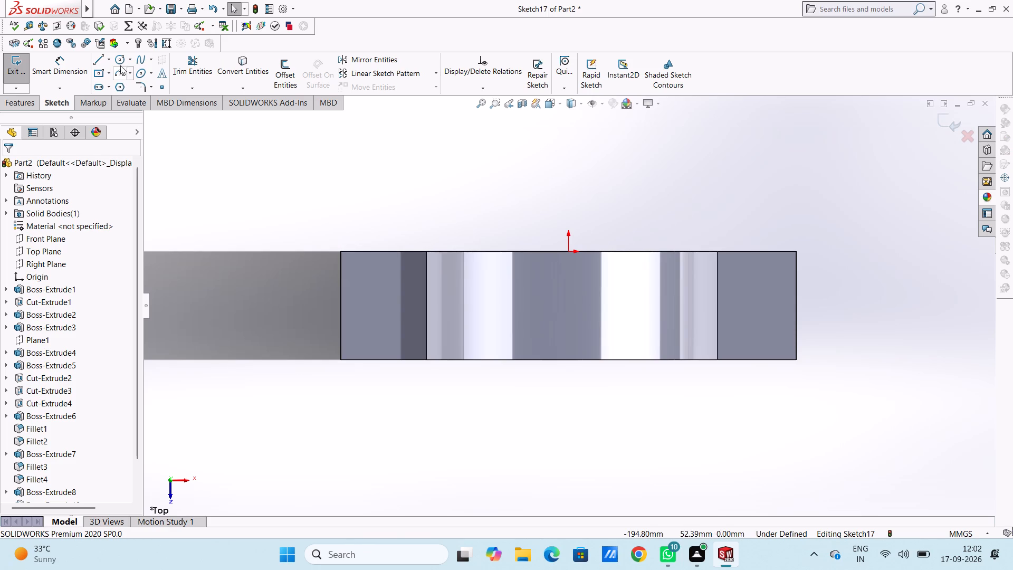
click(117, 58)
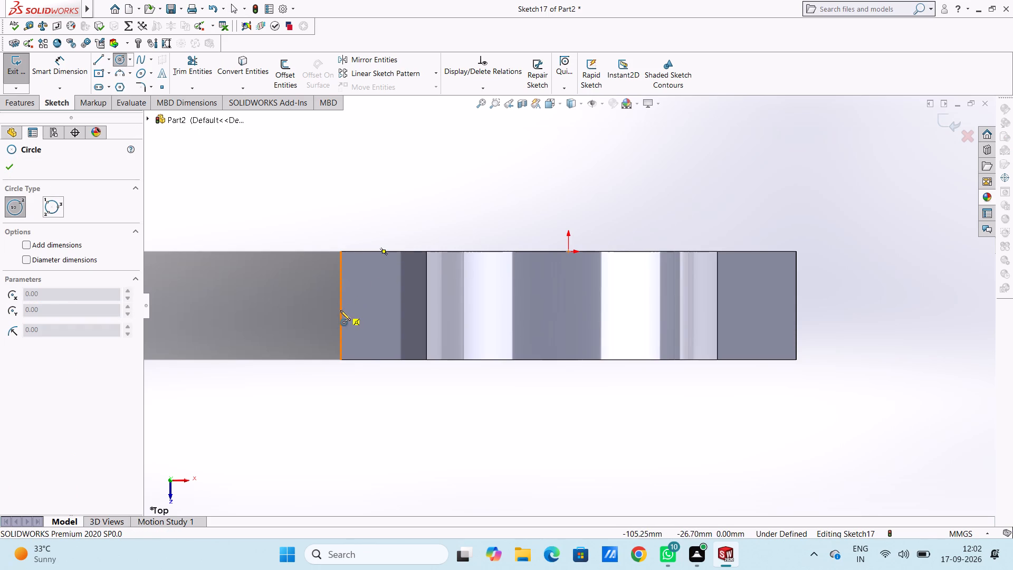
click(384, 305)
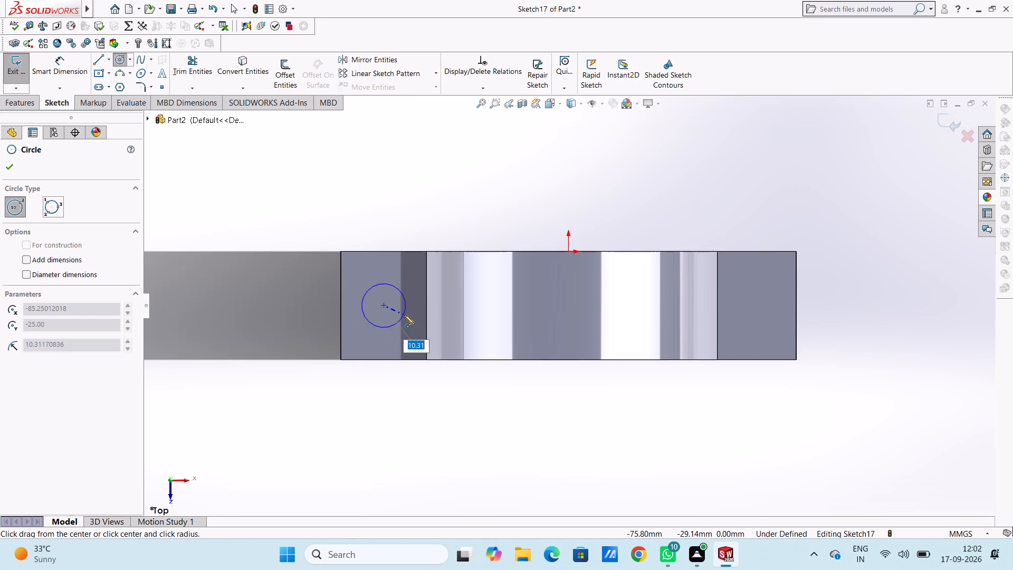
key(1)
text(4.5)
key(Return)
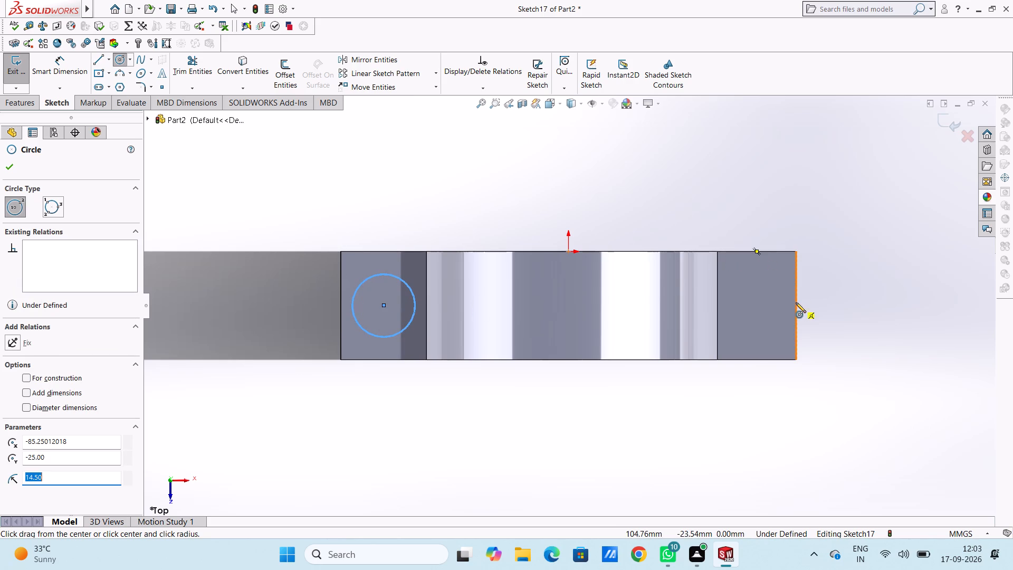
click(755, 305)
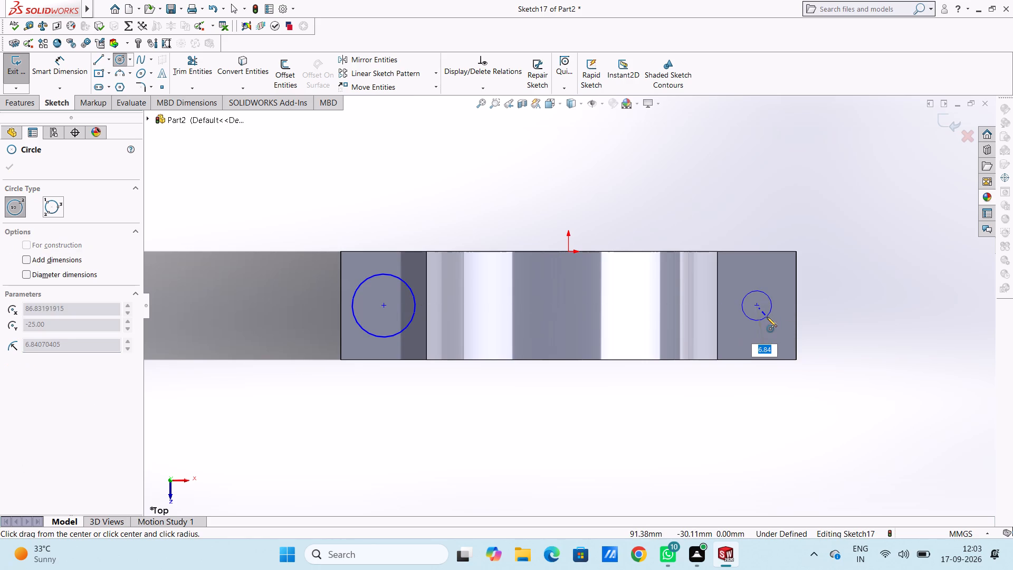
text(14.5)
key(Return)
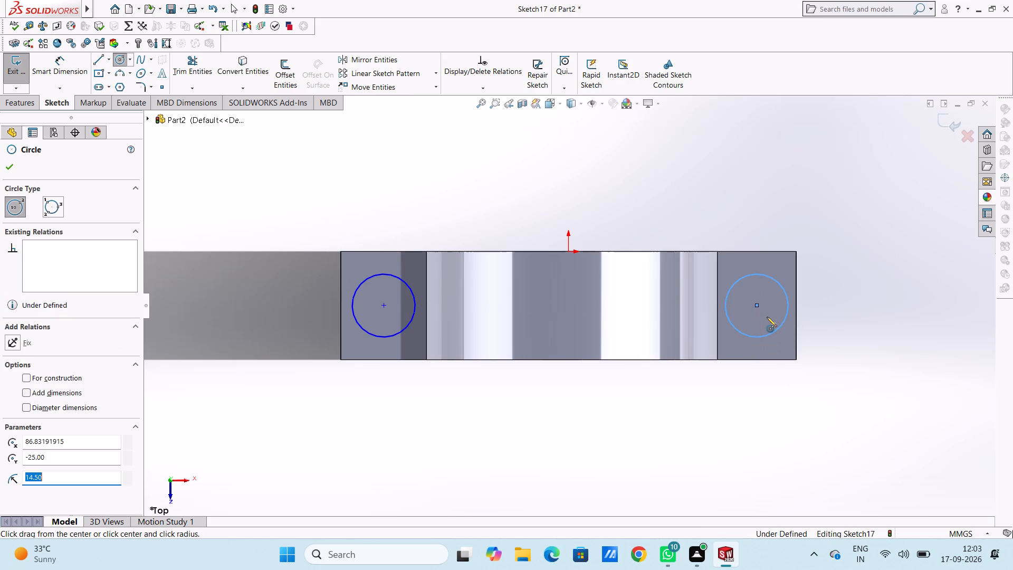
Add a diameter dimension to each of the two circles on the cap flanges.
click(58, 69)
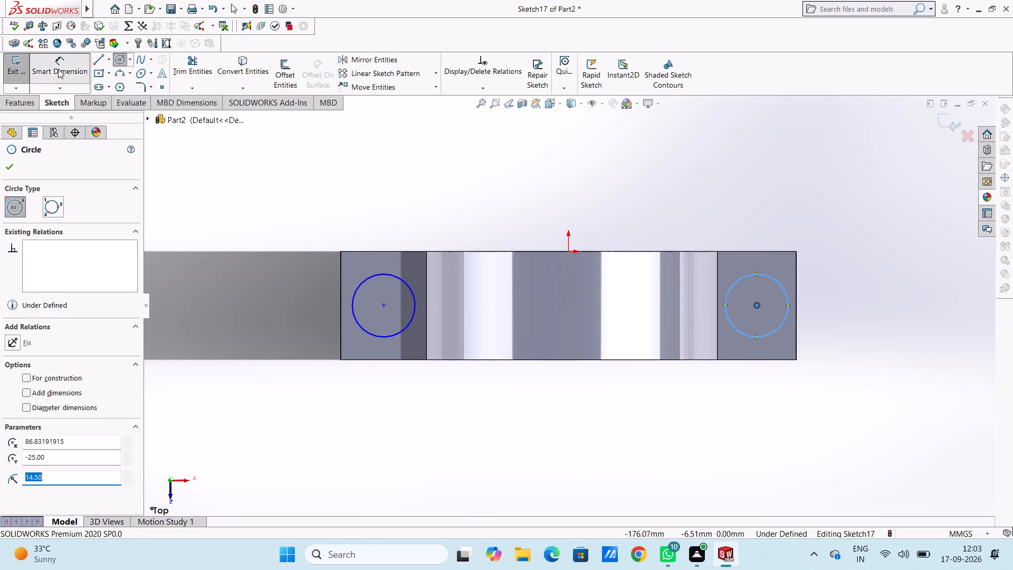
click(358, 291)
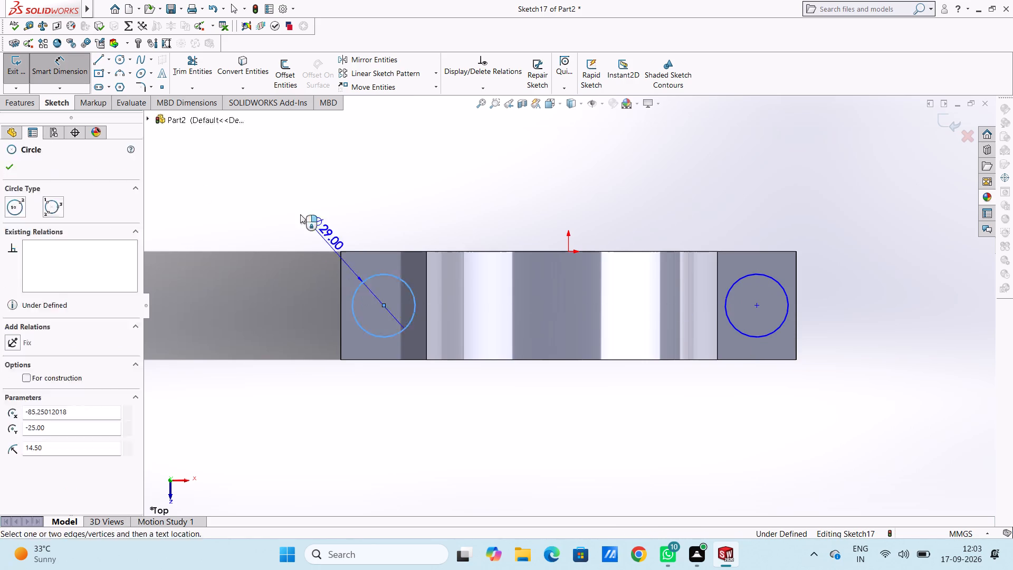
click(257, 176)
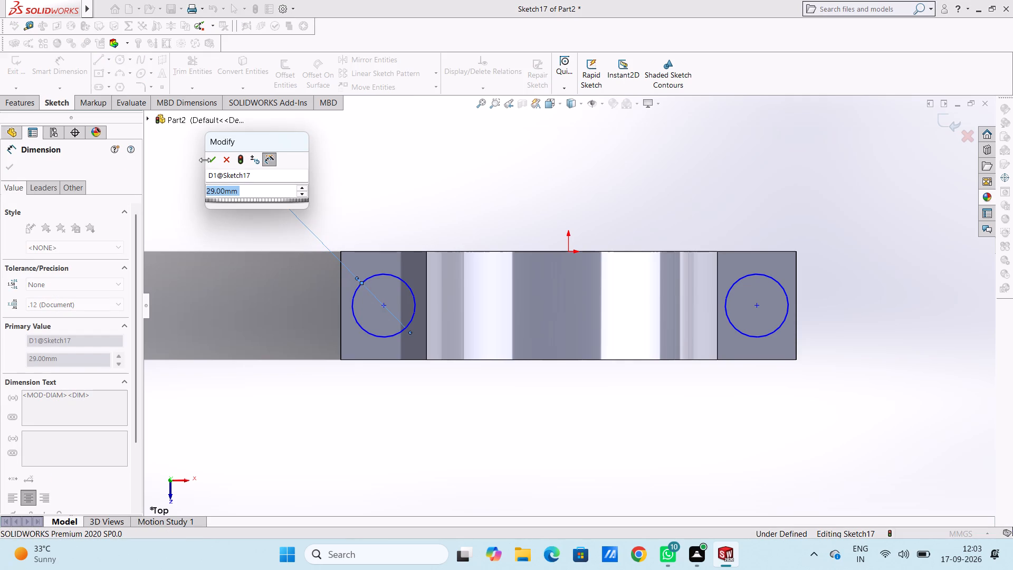
click(209, 162)
click(231, 223)
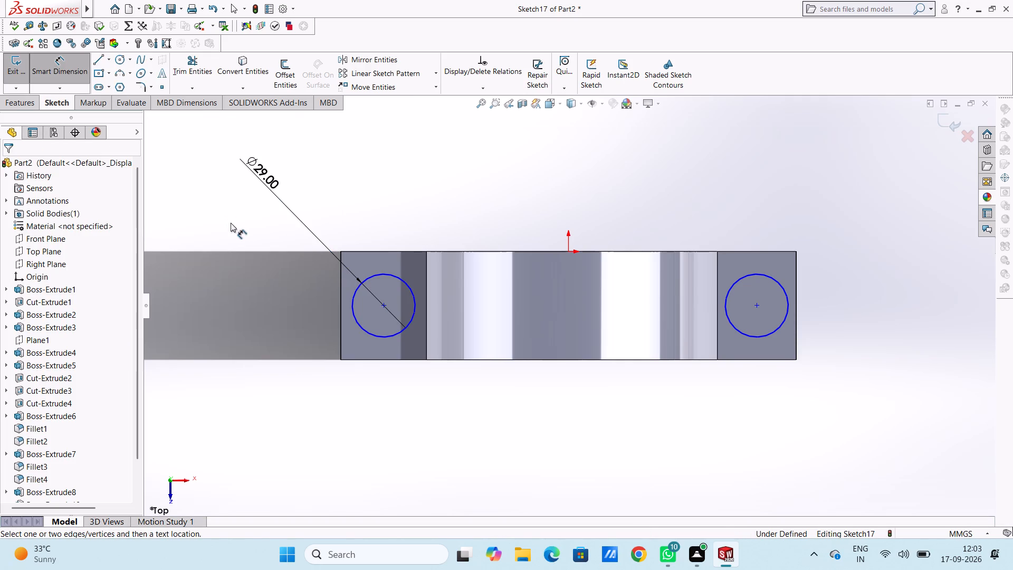
click(747, 277)
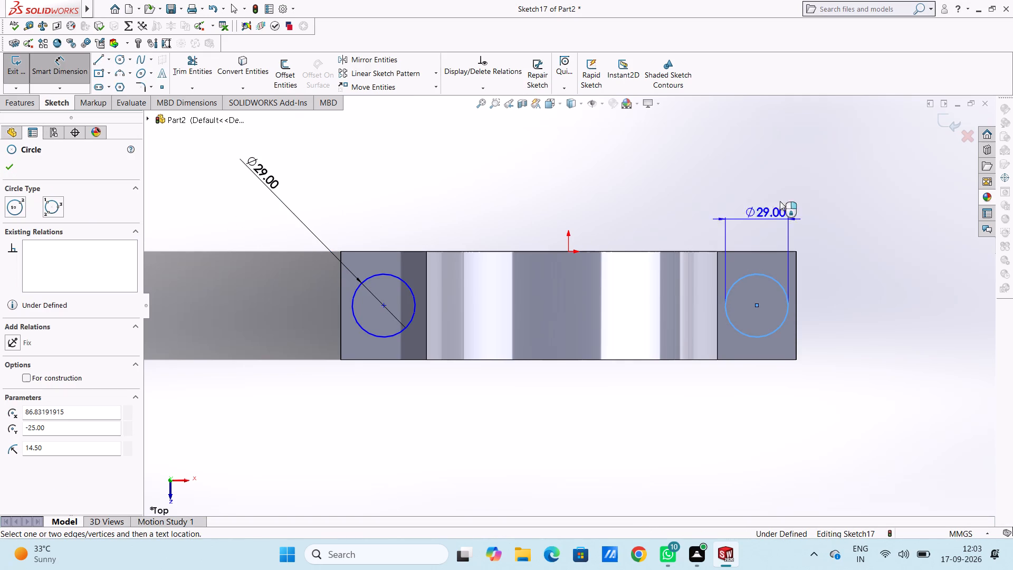
click(819, 154)
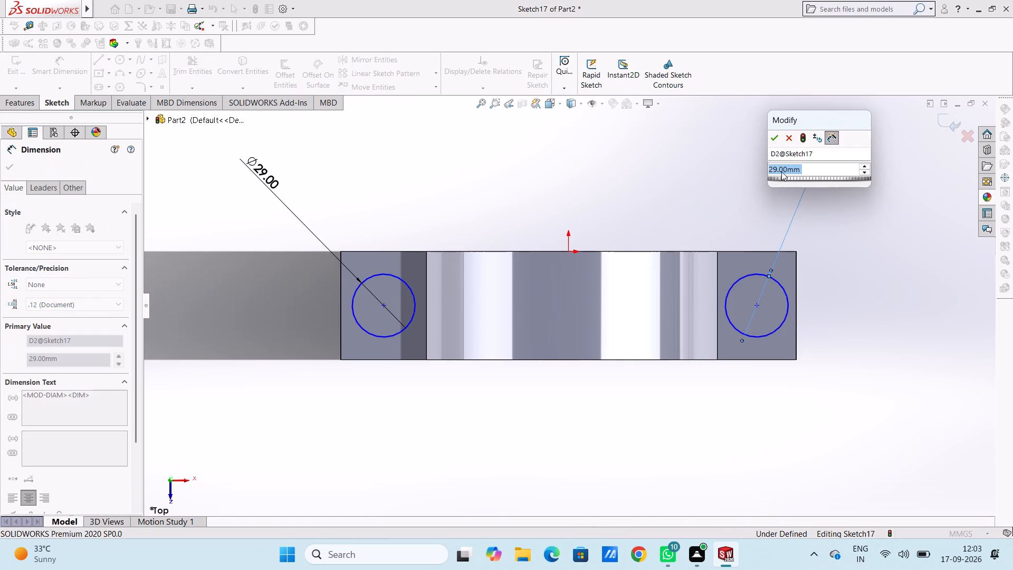
click(771, 141)
click(733, 192)
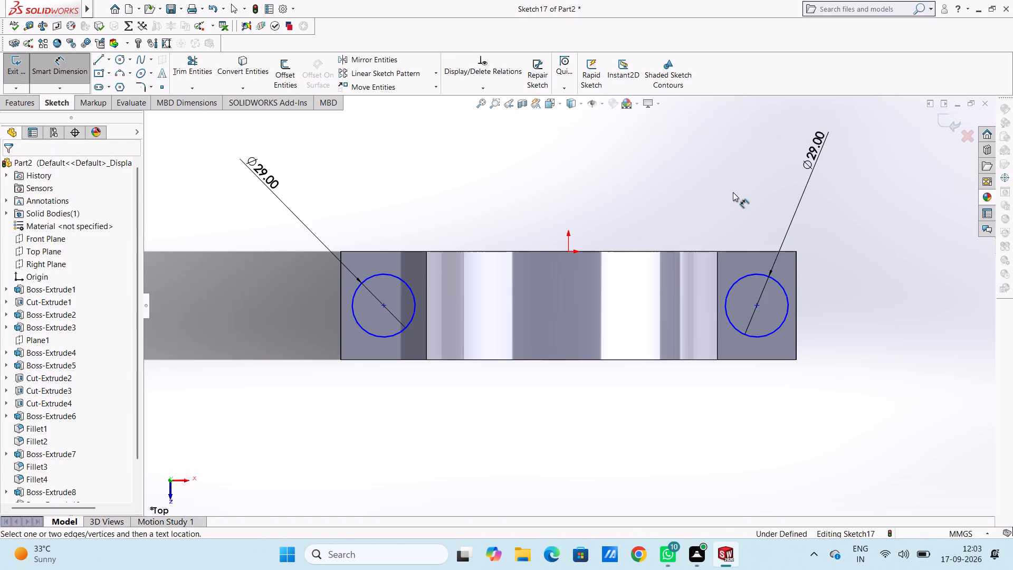
Extrude-cut the two 29 mm diameter circles on the cap flanges to a blind depth of 100 mm.
middle_drag(430, 460, 373, 417)
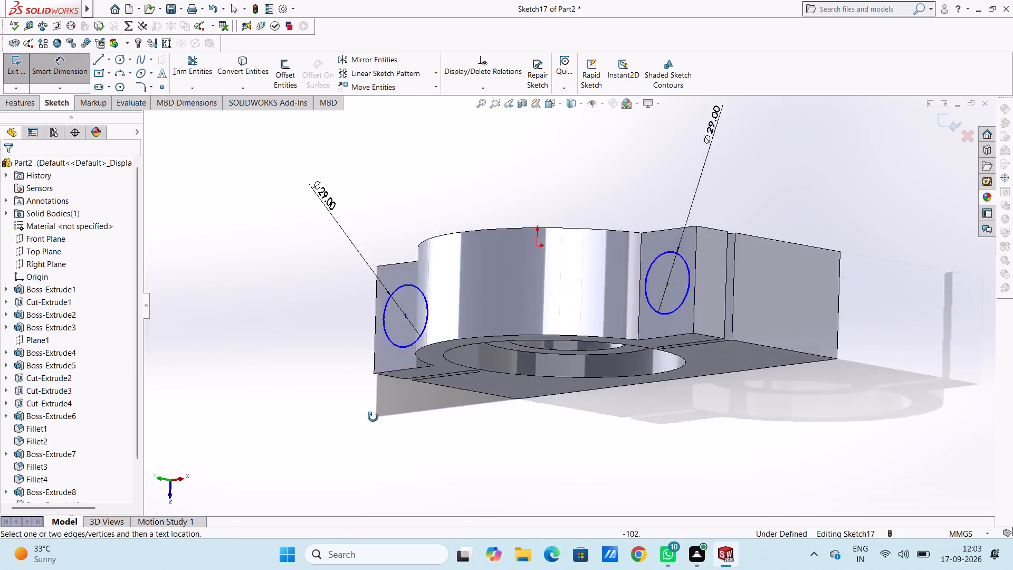
middle_drag(373, 417, 388, 252)
scroll(388, 252, up, 1)
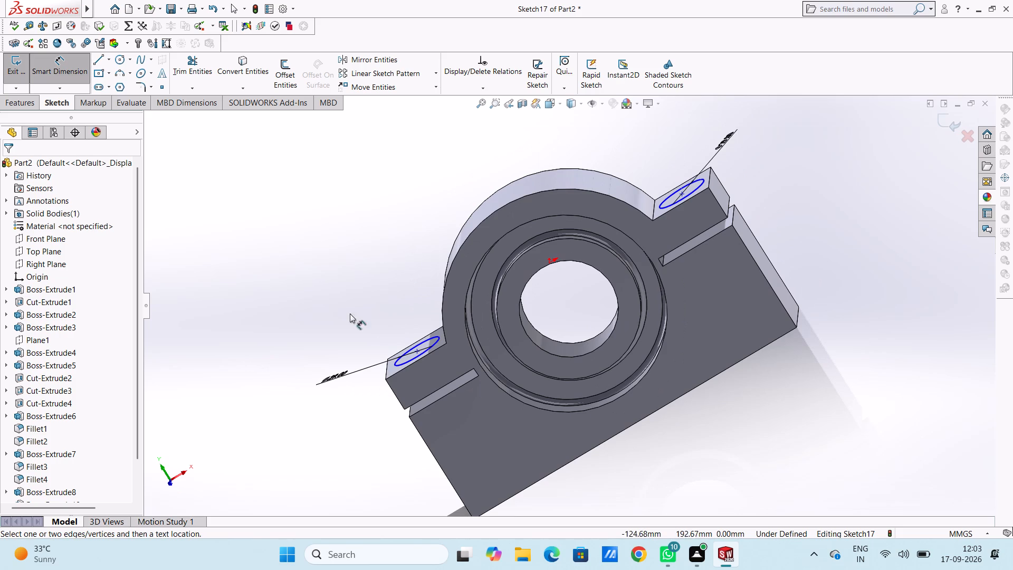
click(416, 351)
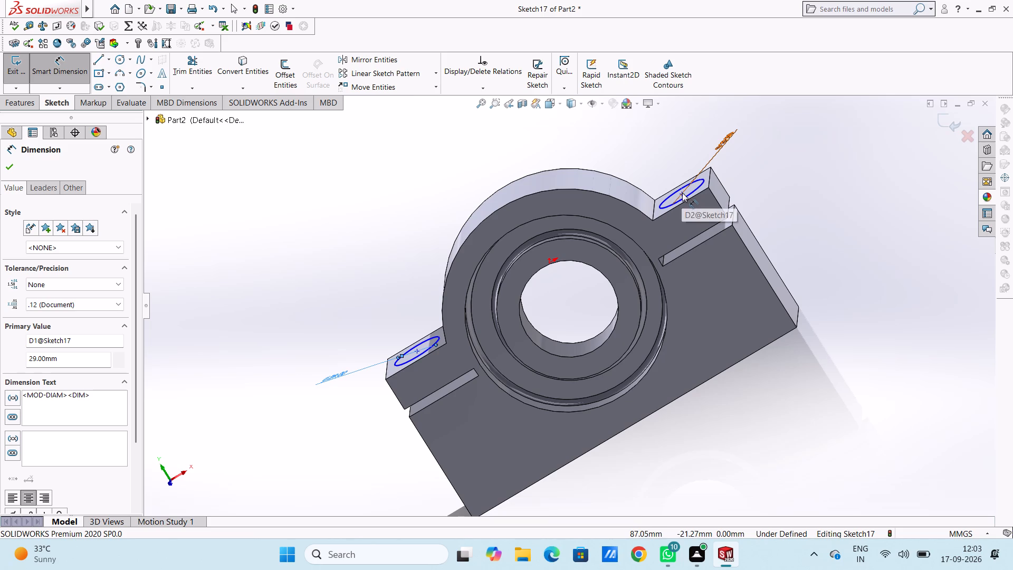
click(682, 193)
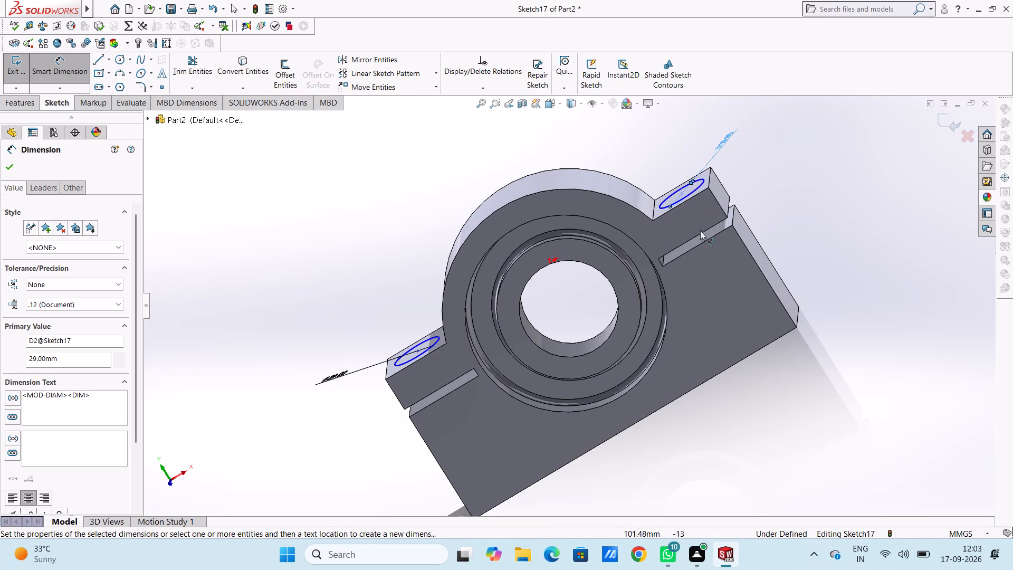
key(Escape)
key(Escape)
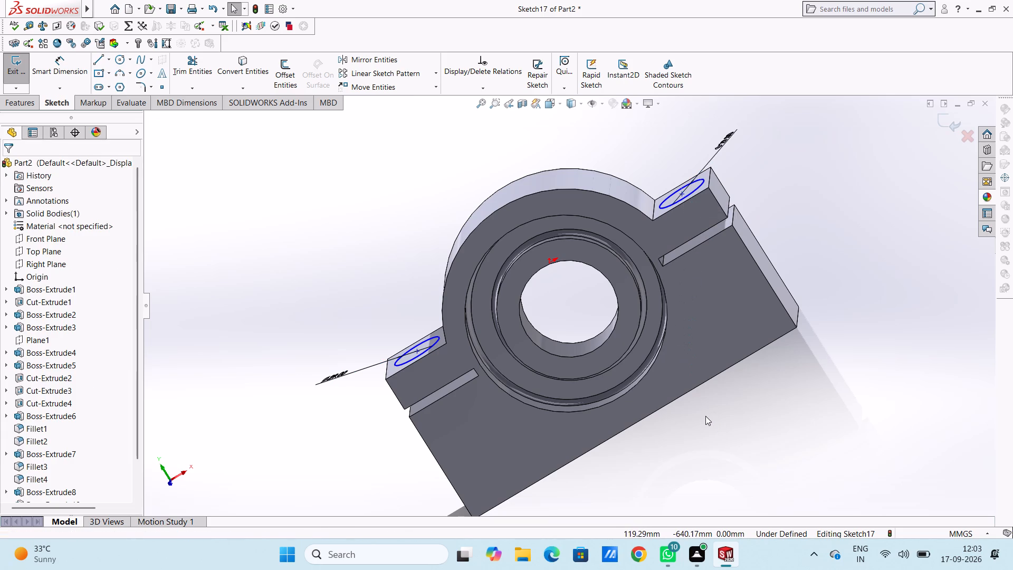
click(25, 102)
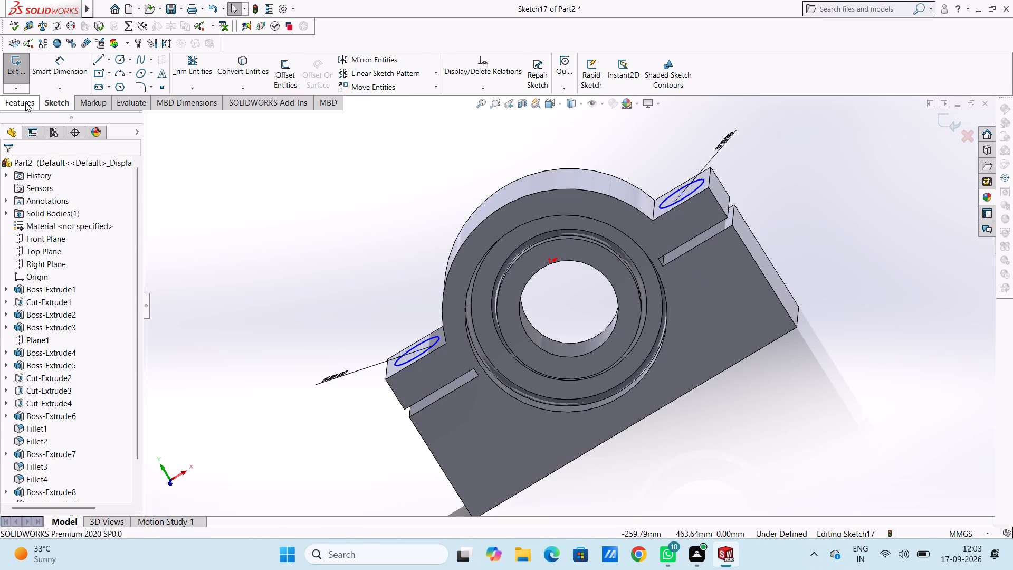
click(179, 68)
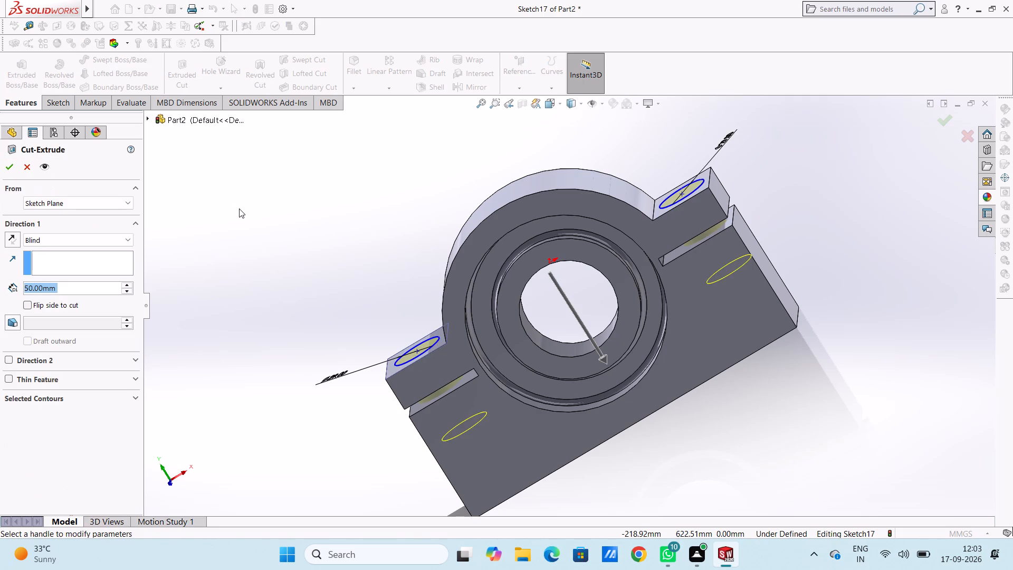
text(80)
key(Return)
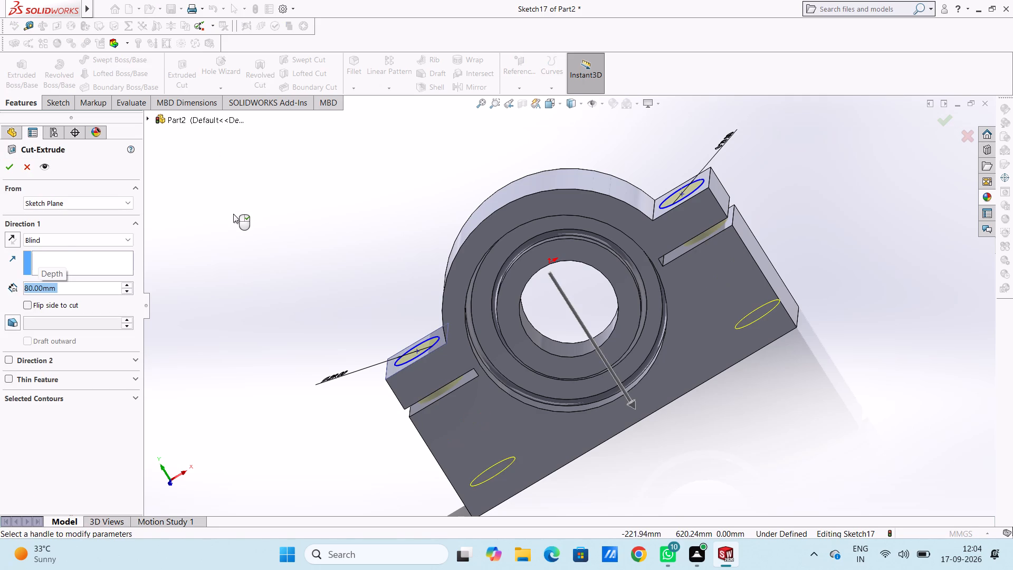
text(100)
key(Return)
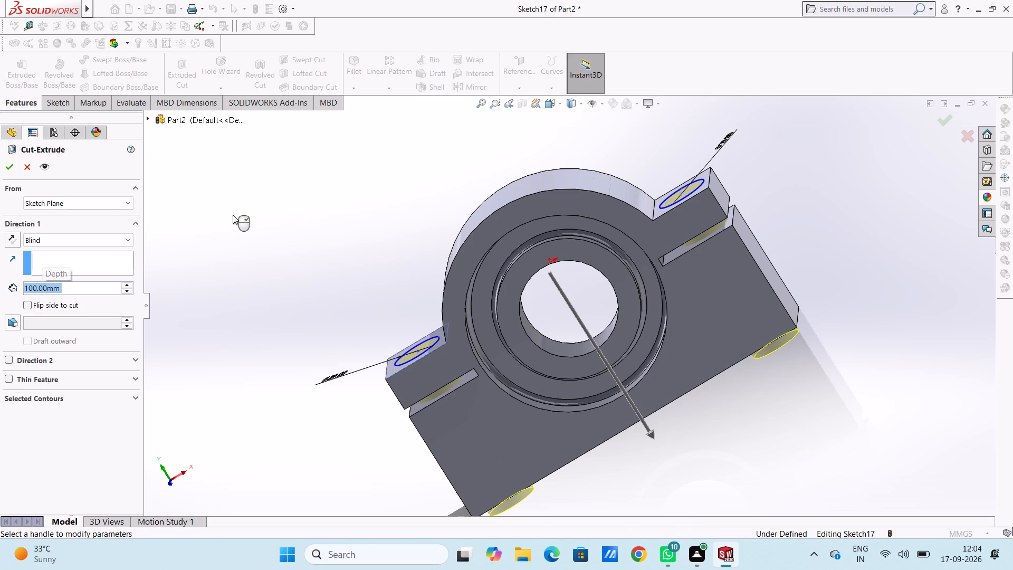
click(2, 169)
click(209, 230)
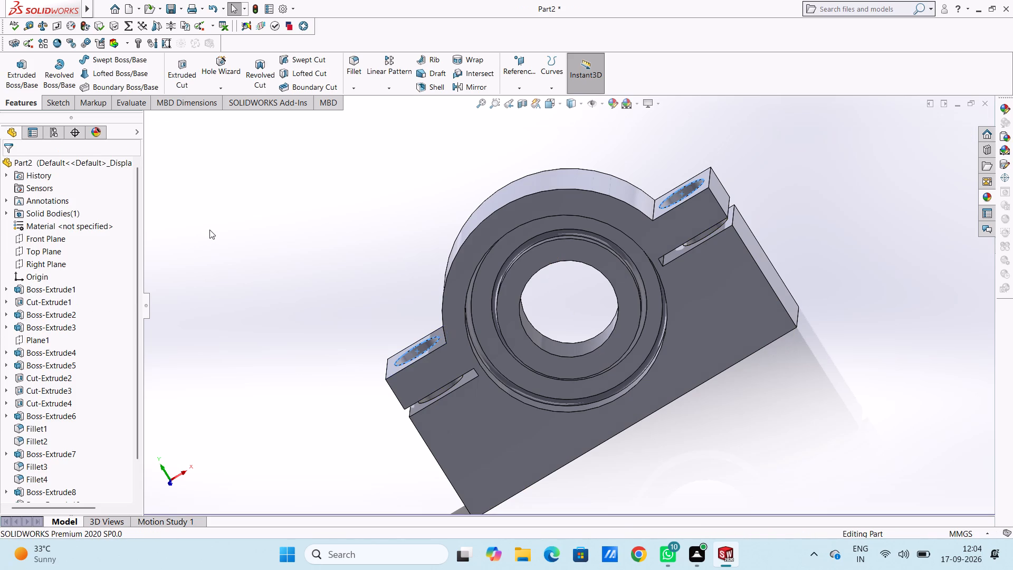
Start a sketch on the cap flange's top face and draw a 14.5 mm radius circle centred on the hole about 85 mm from the origin.
middle_drag(209, 230, 341, 222)
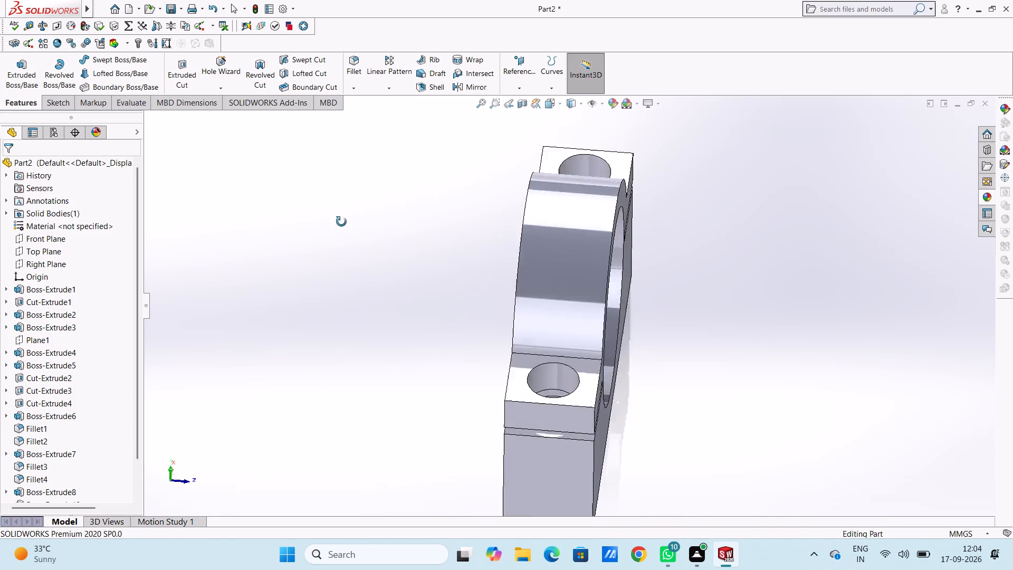
middle_drag(341, 222, 391, 326)
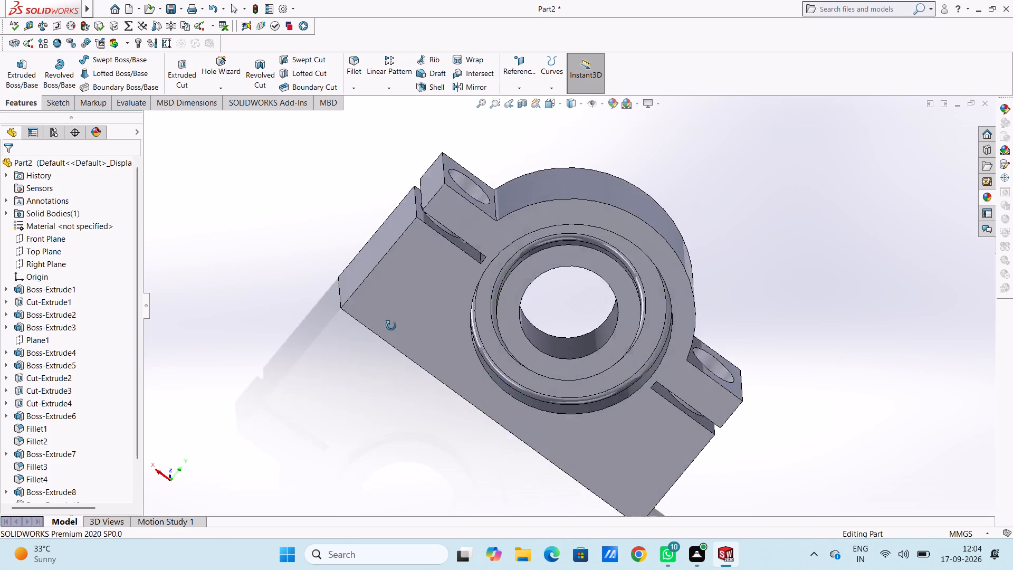
middle_drag(391, 326, 330, 415)
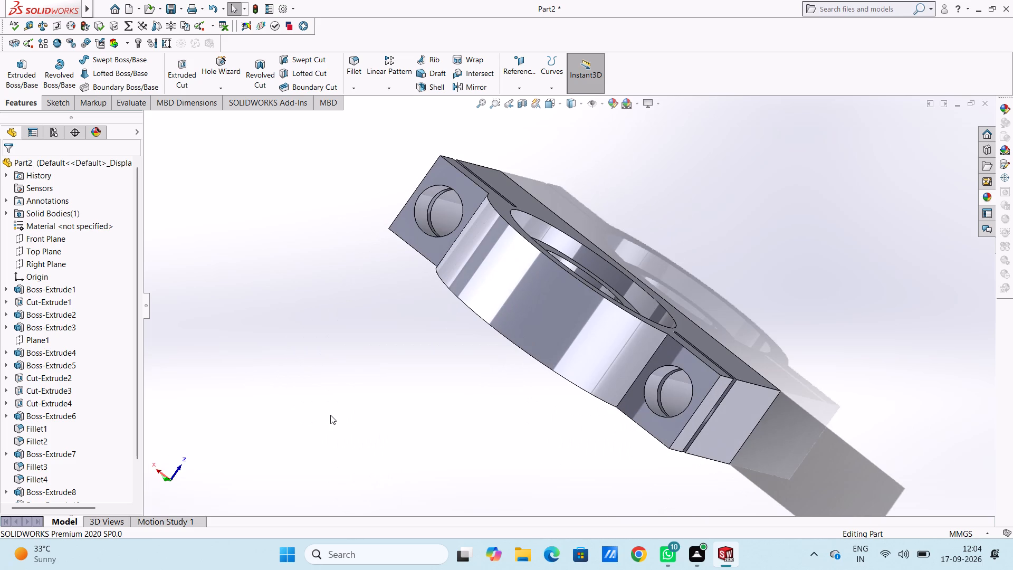
key(ctrl+5)
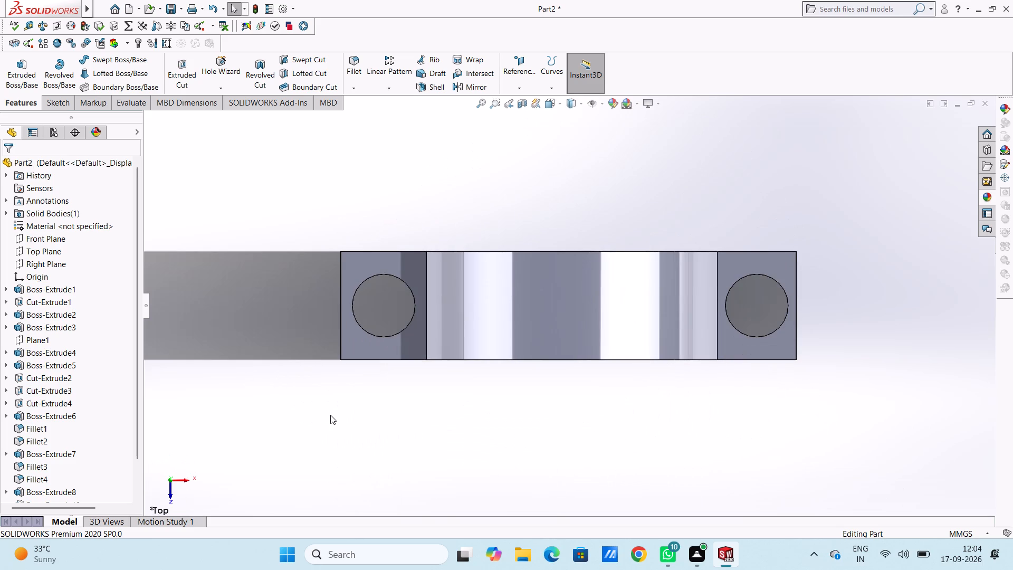
click(372, 264)
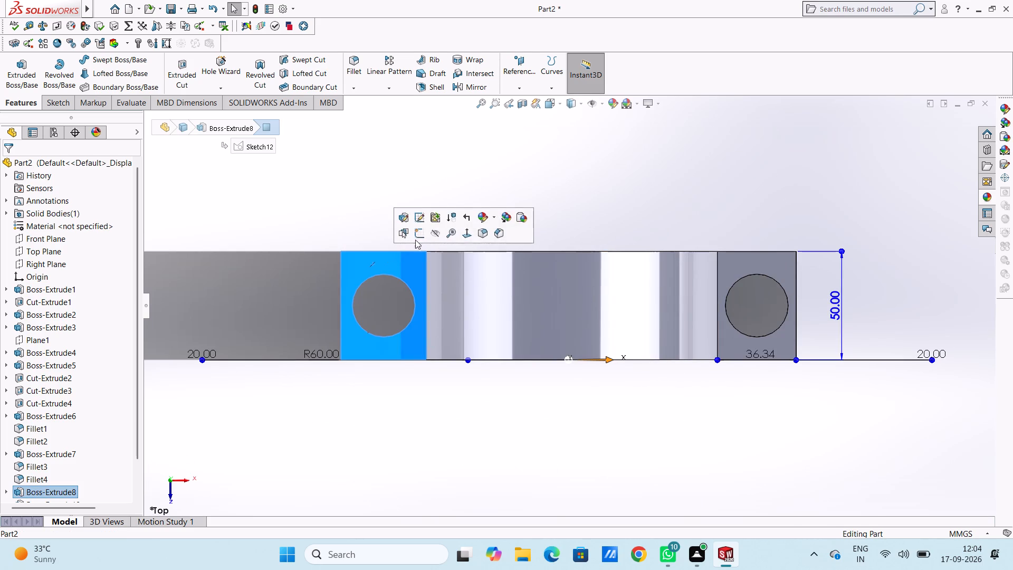
click(417, 235)
click(351, 211)
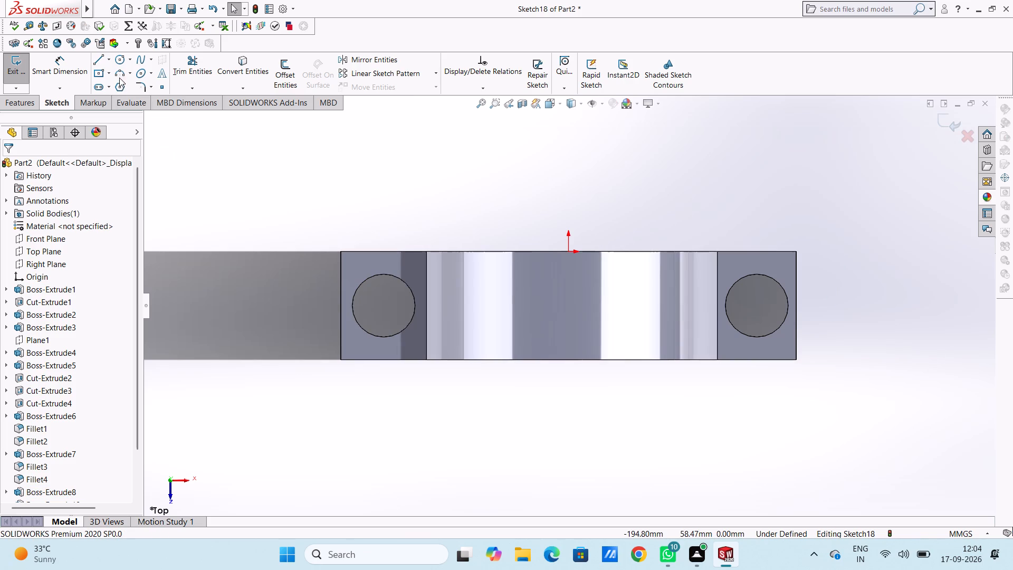
click(117, 56)
scroll(399, 296, down, 1)
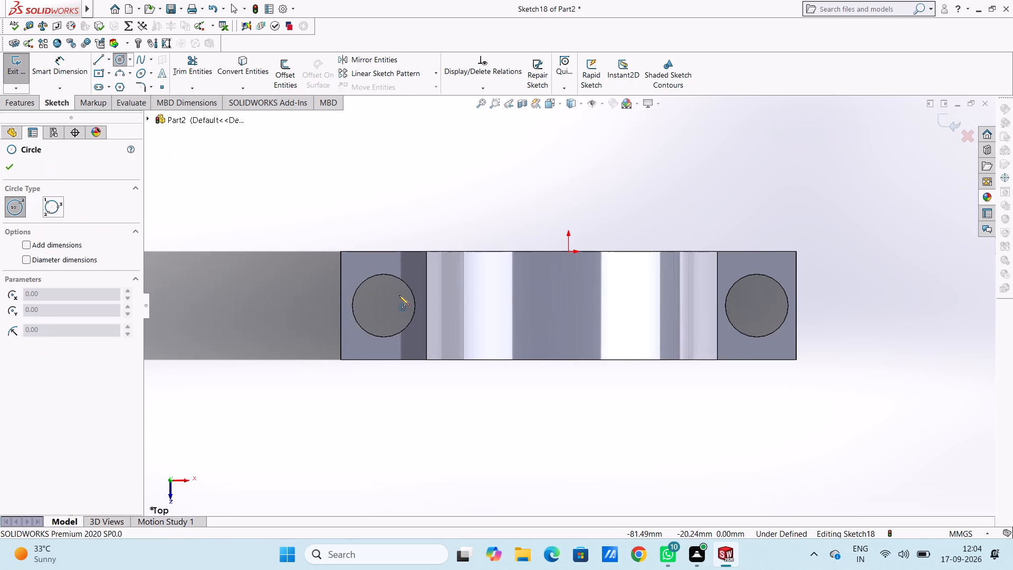
scroll(399, 295, down, 1)
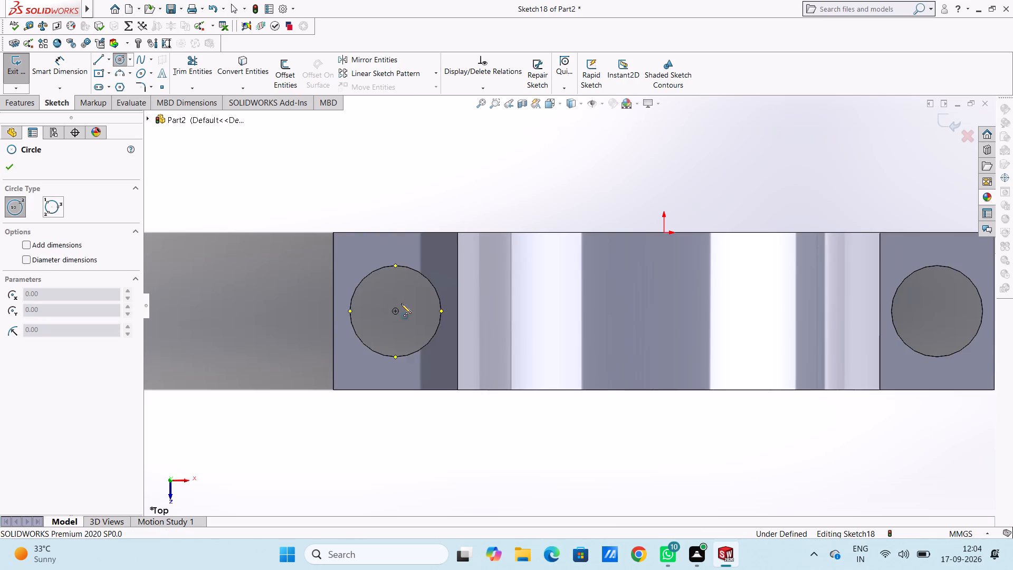
click(395, 311)
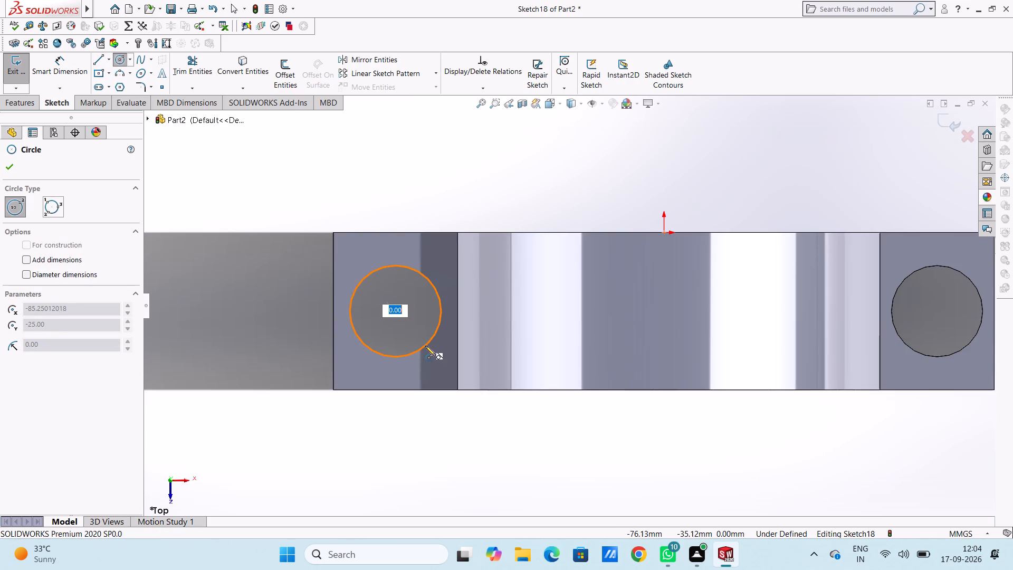
text(14.5)
key(Return)
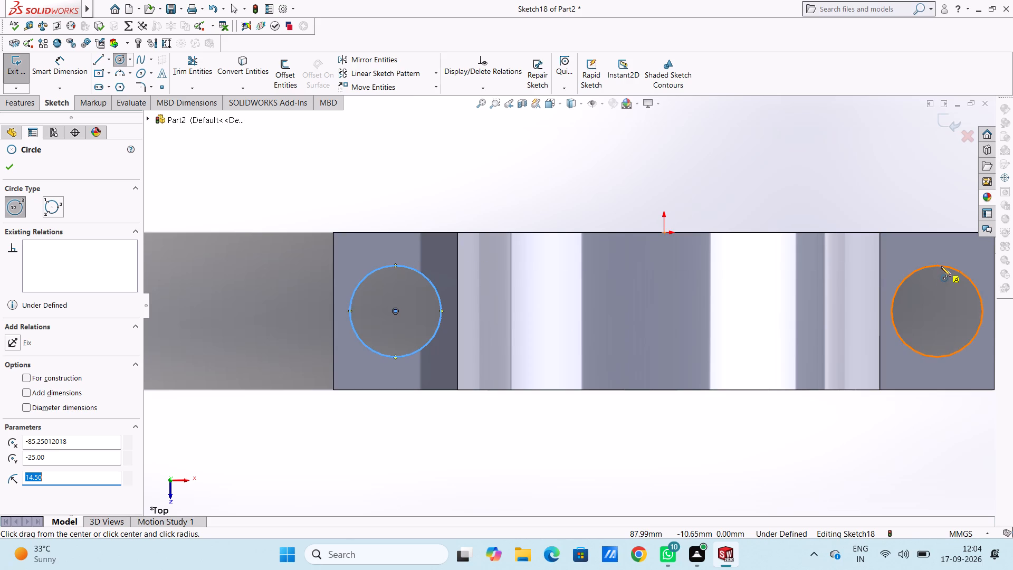
Draw a 14 mm radius circle centred on the other flange hole, about 87 mm from the origin.
click(936, 310)
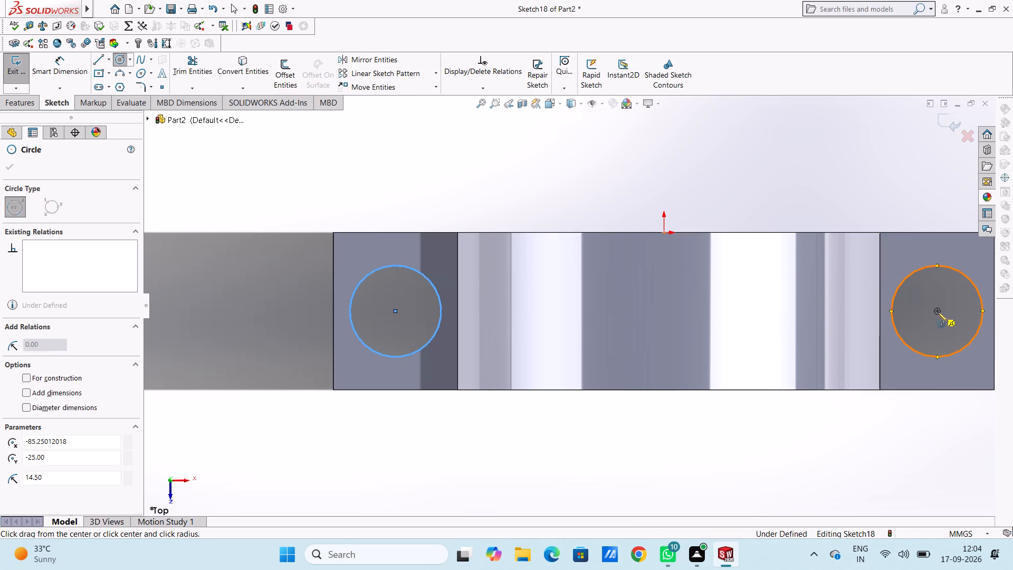
text(14)
key(Return)
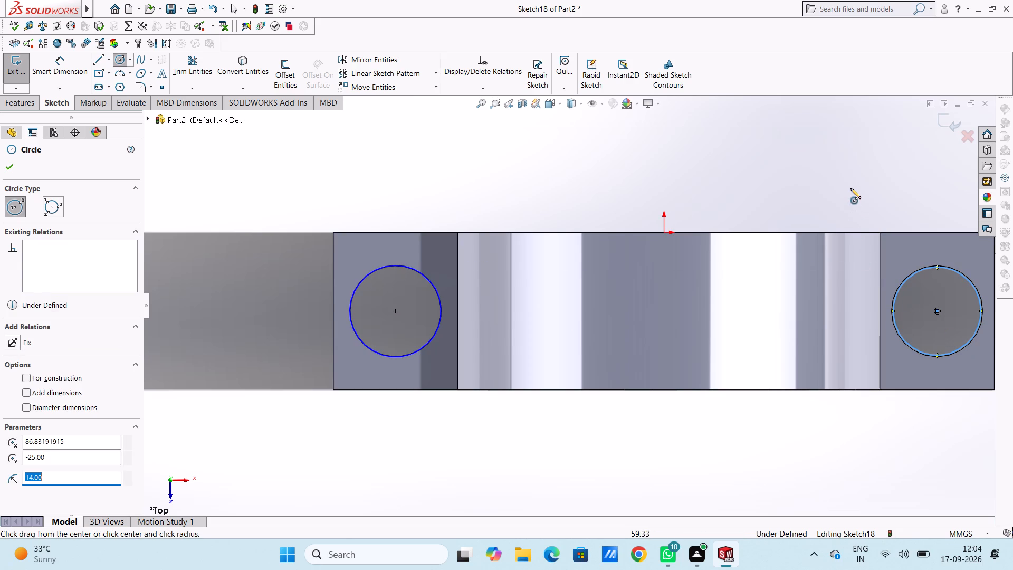
click(850, 188)
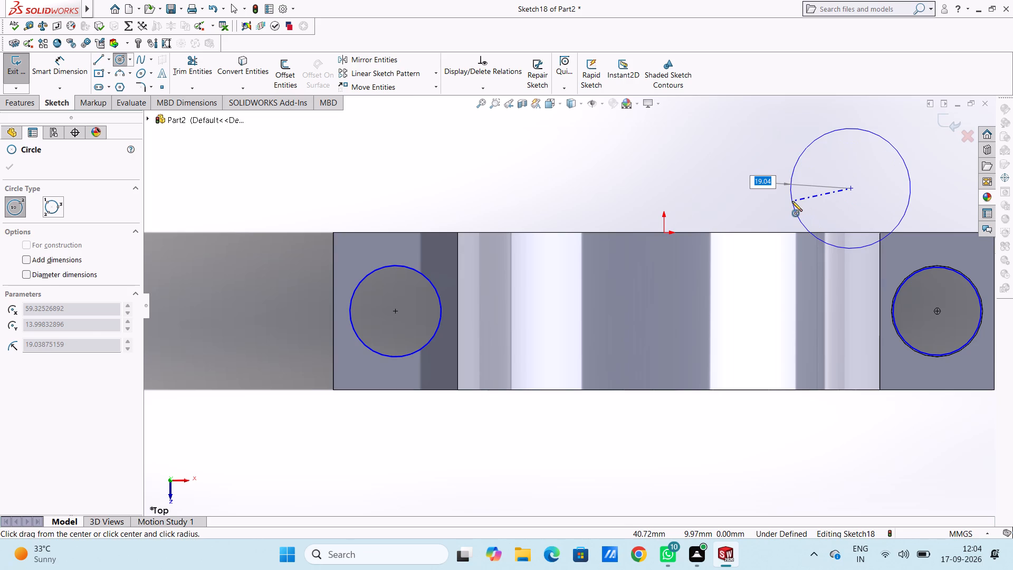
key(Escape)
key(Escape)
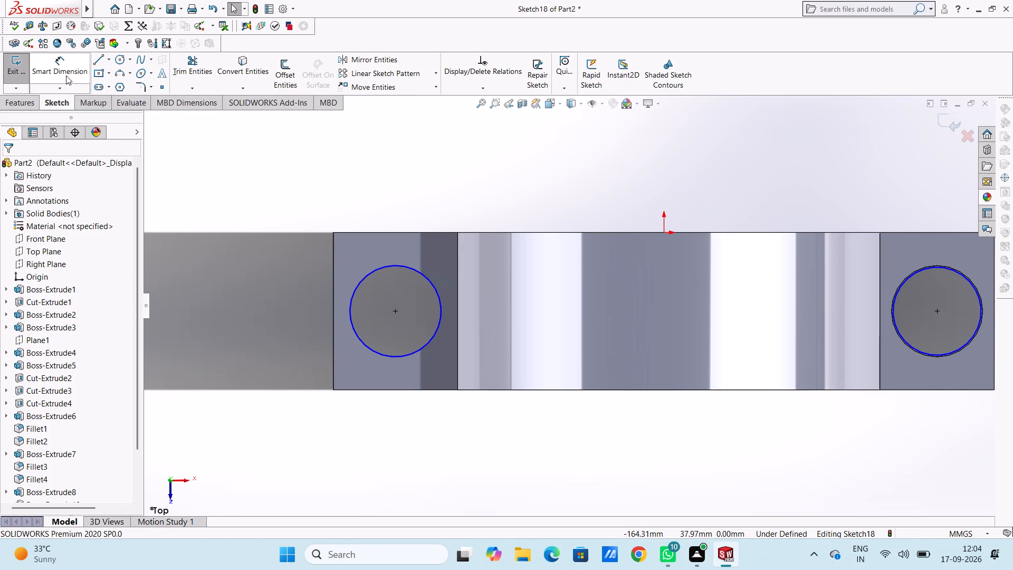
Dimension the circles at both flange holes with a diameter of 28 mm each.
click(57, 64)
click(356, 296)
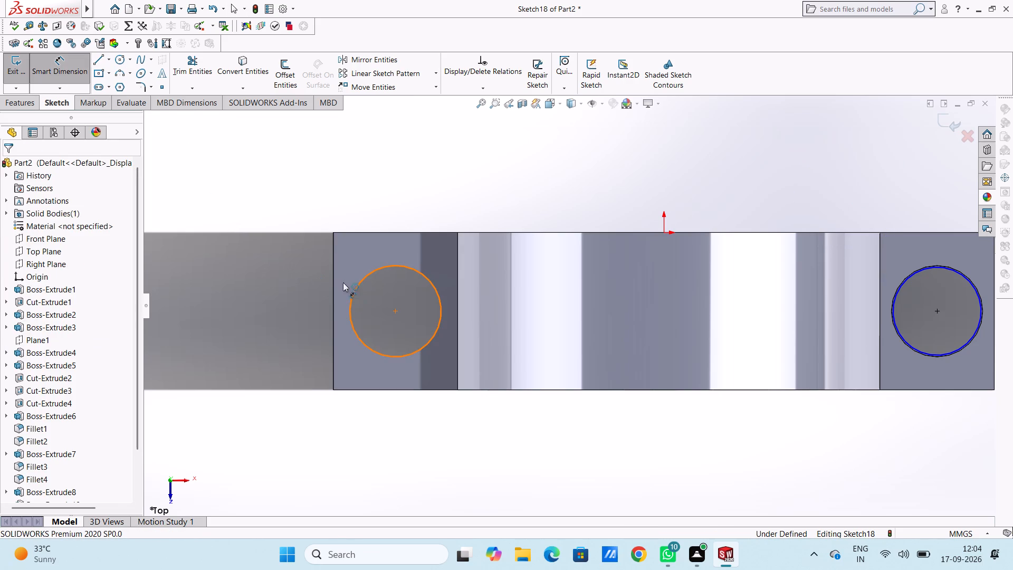
click(241, 171)
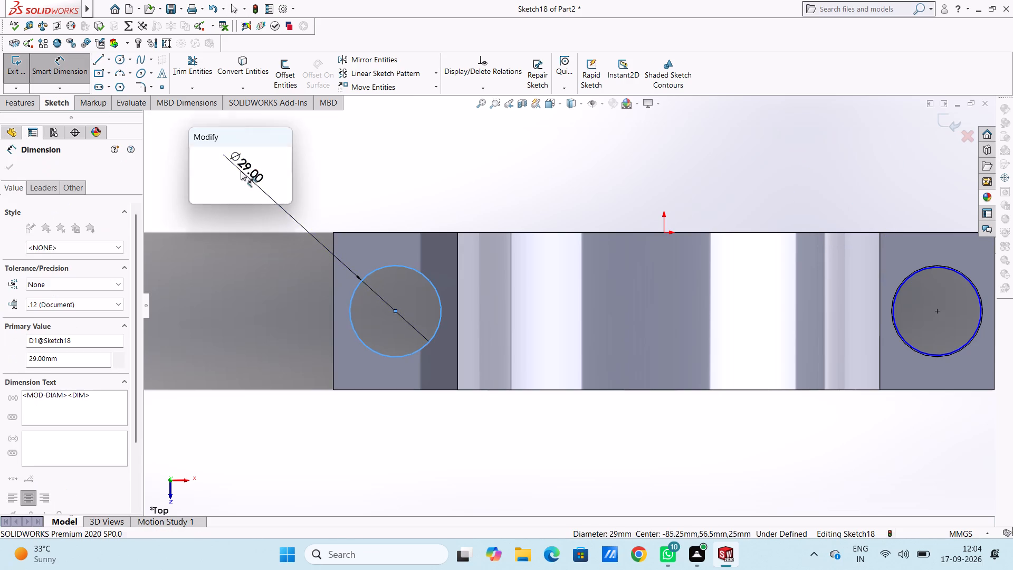
key(2)
key(8)
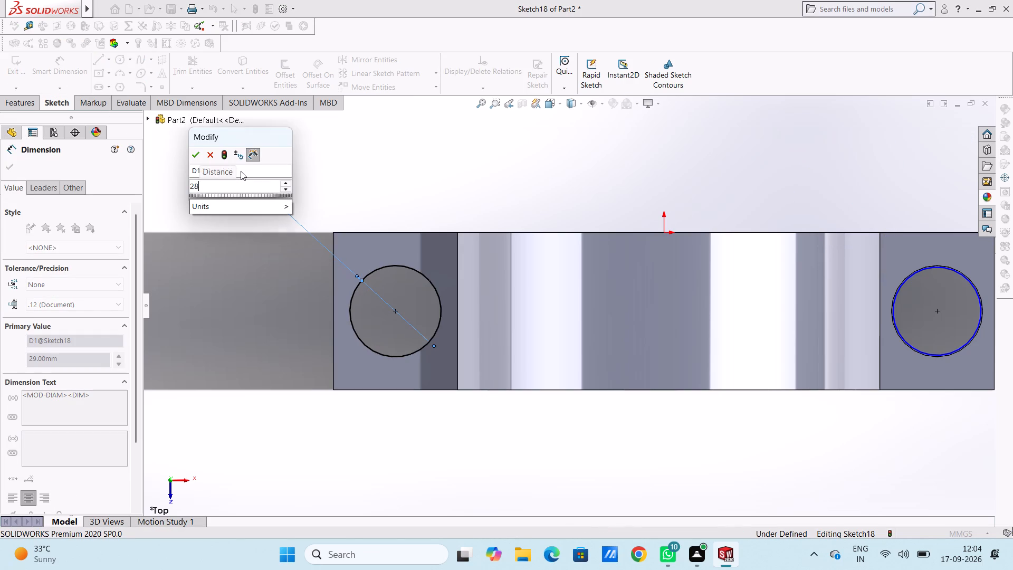
key(Return)
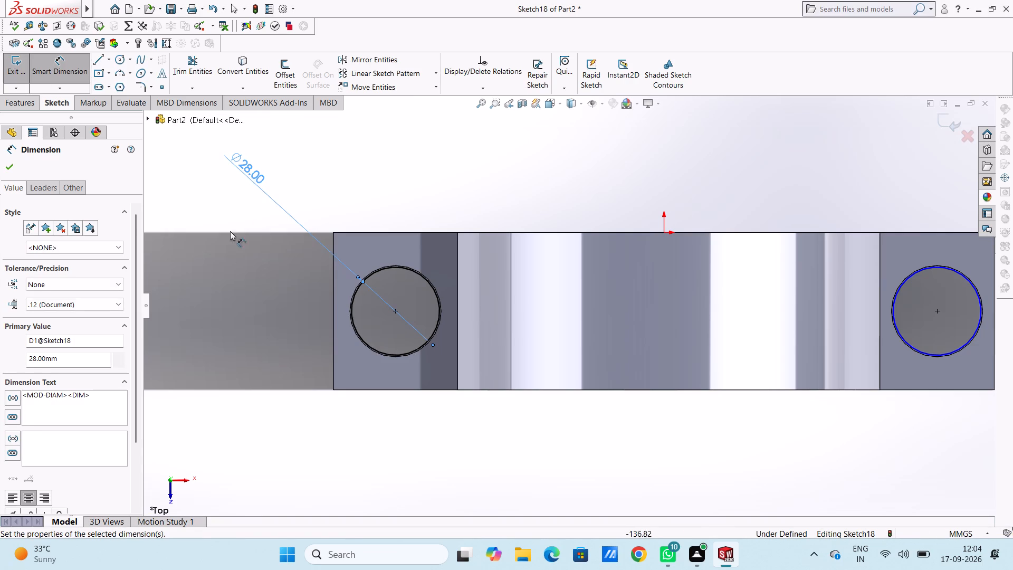
click(228, 253)
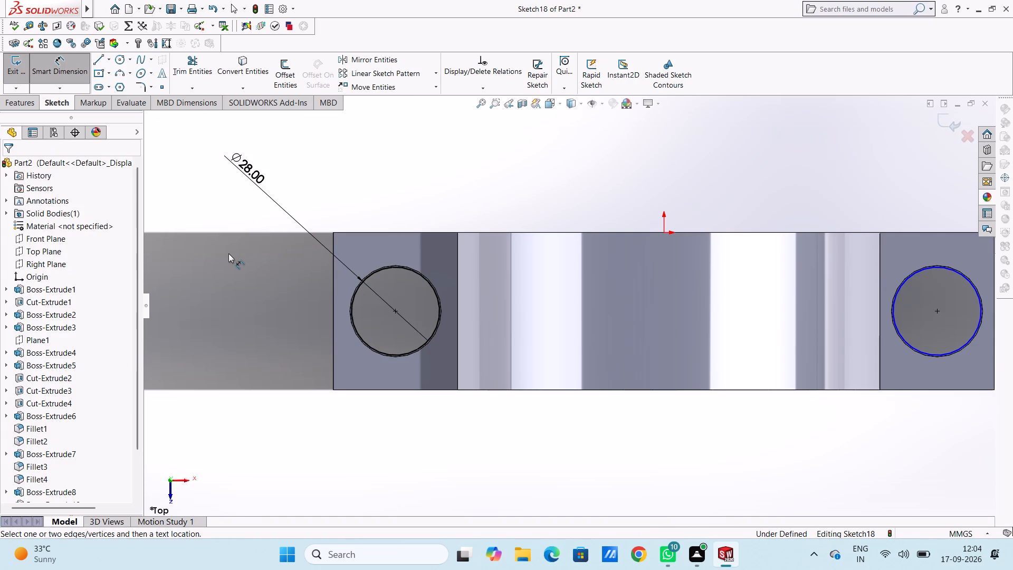
scroll(228, 253, up, 3)
scroll(776, 298, down, 2)
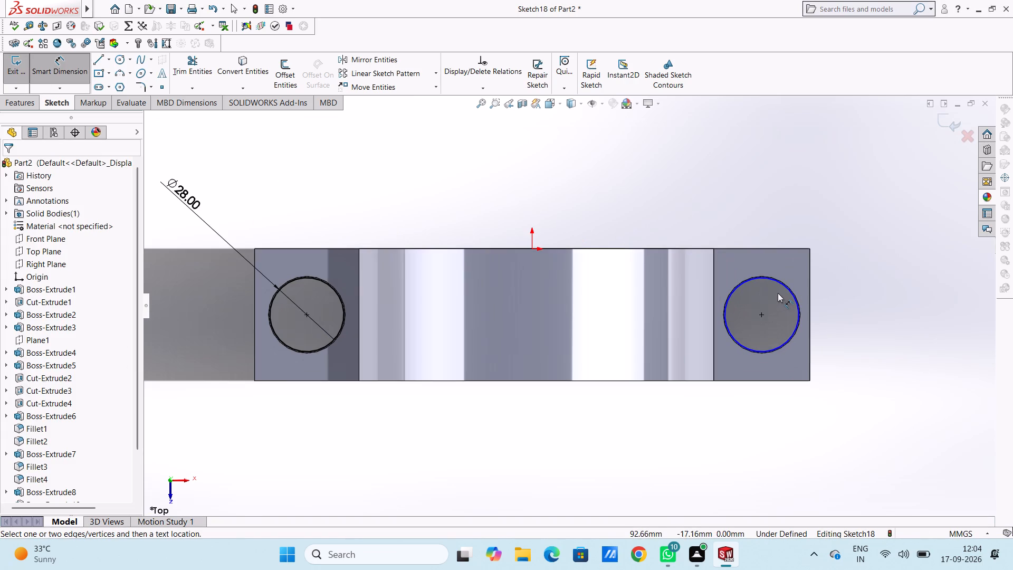
click(779, 284)
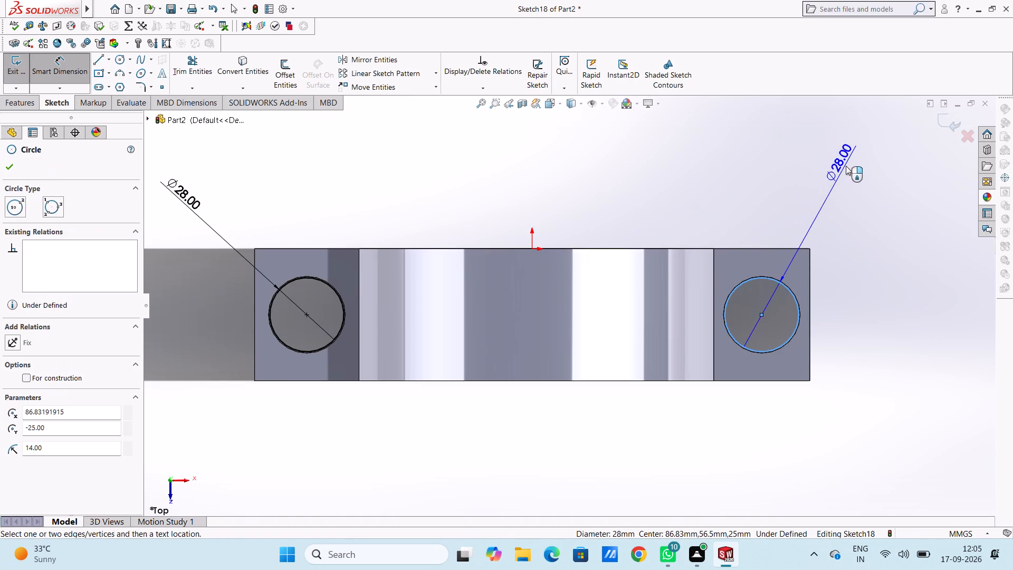
click(861, 150)
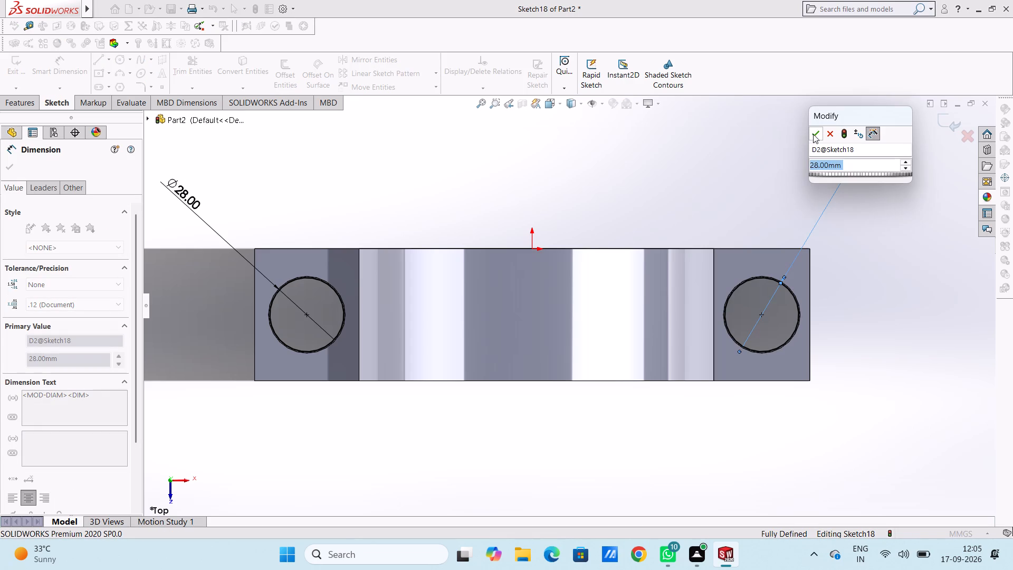
click(815, 135)
click(733, 167)
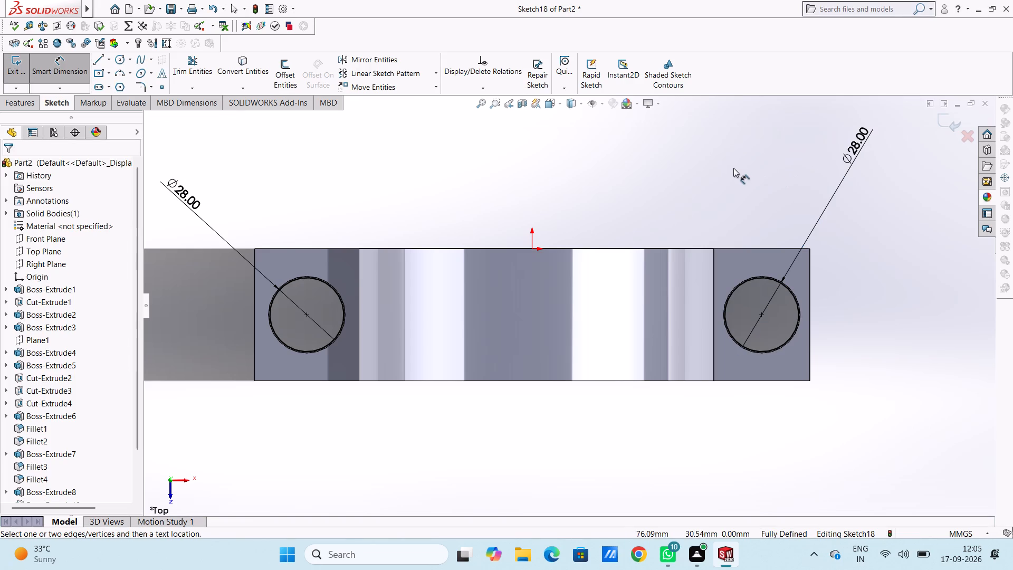
Extrude the two 28 mm circles as bosses in the reversed direction, down through the block, to a blind depth of 120 mm.
scroll(703, 201, up, 1)
middle_drag(700, 202, 634, 177)
scroll(634, 177, up, 1)
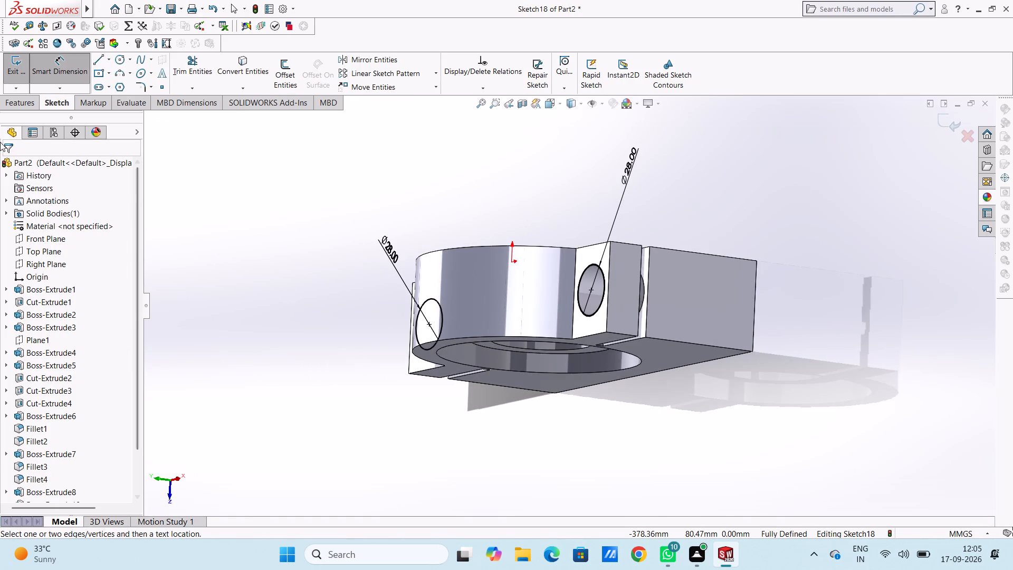
click(11, 108)
click(20, 66)
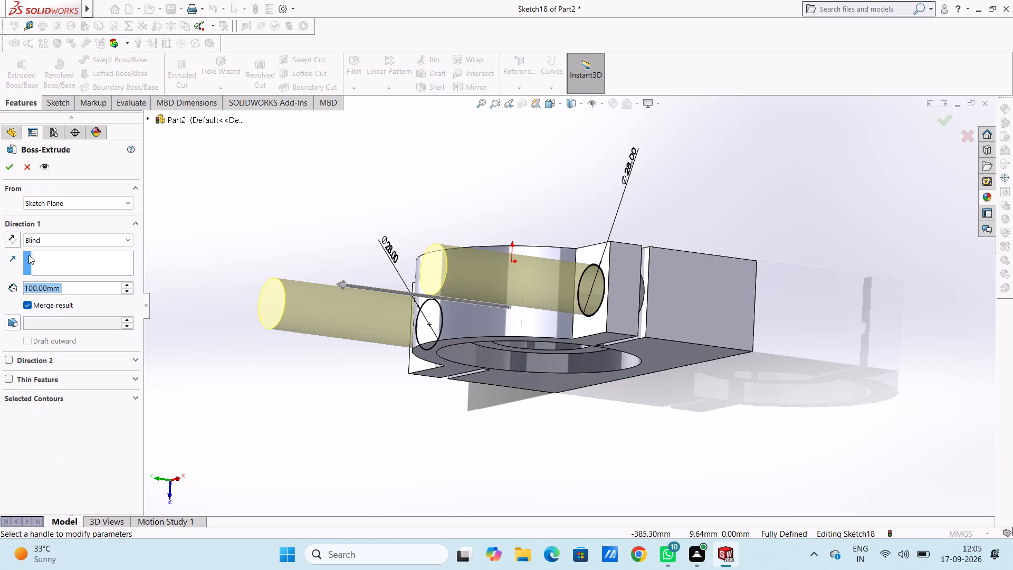
click(16, 238)
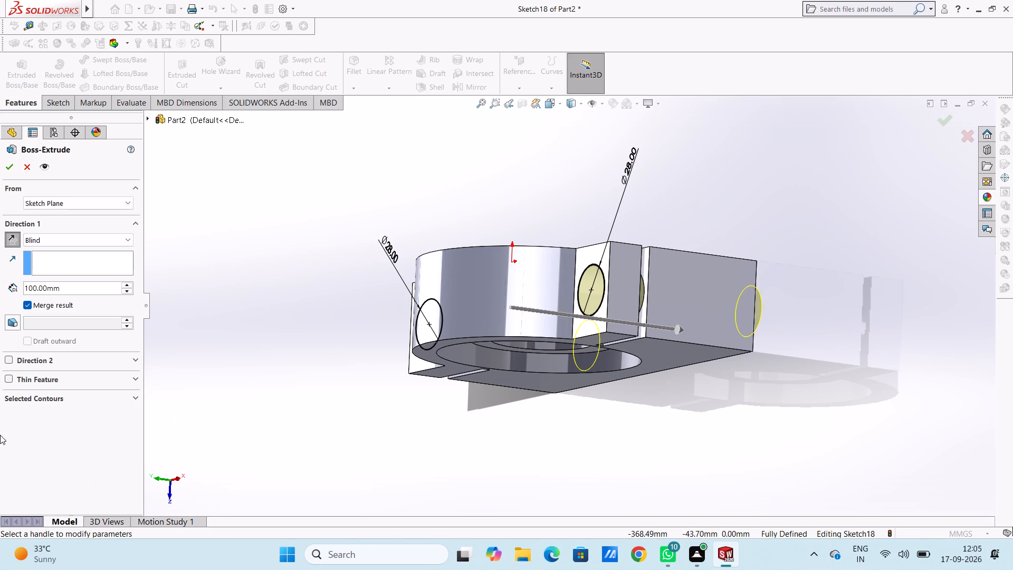
double_click(91, 288)
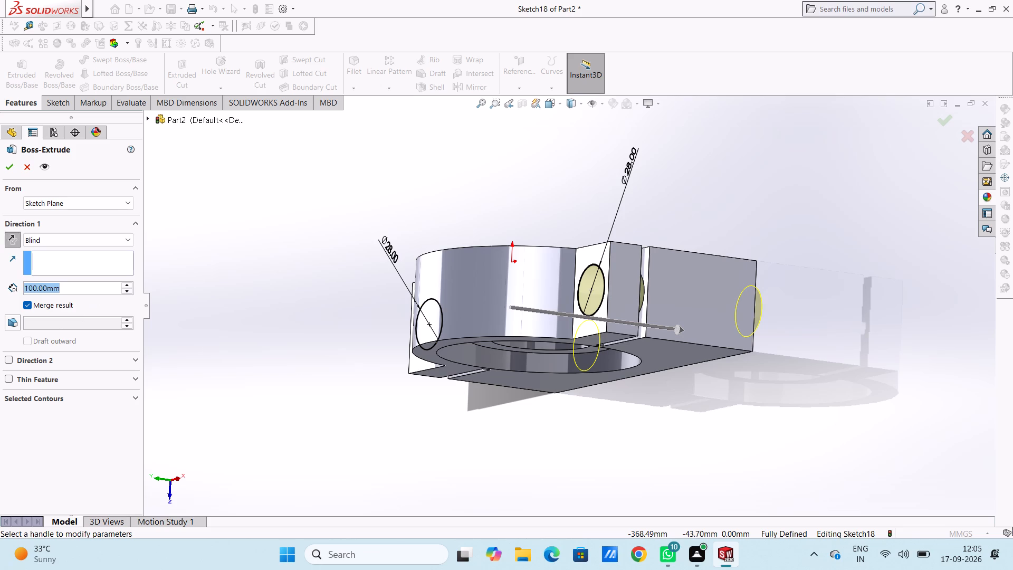
text(120)
key(Return)
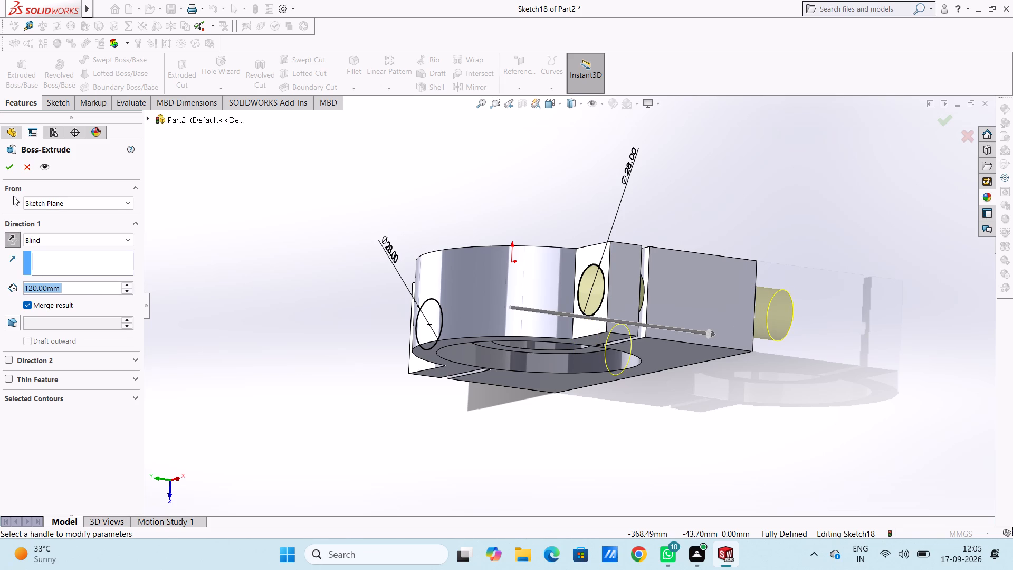
click(12, 170)
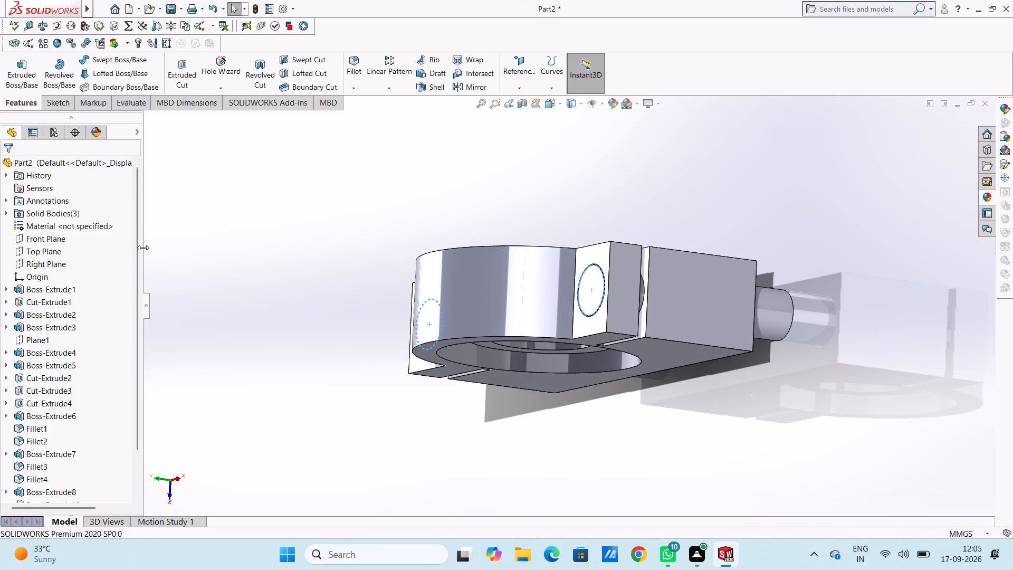
click(146, 250)
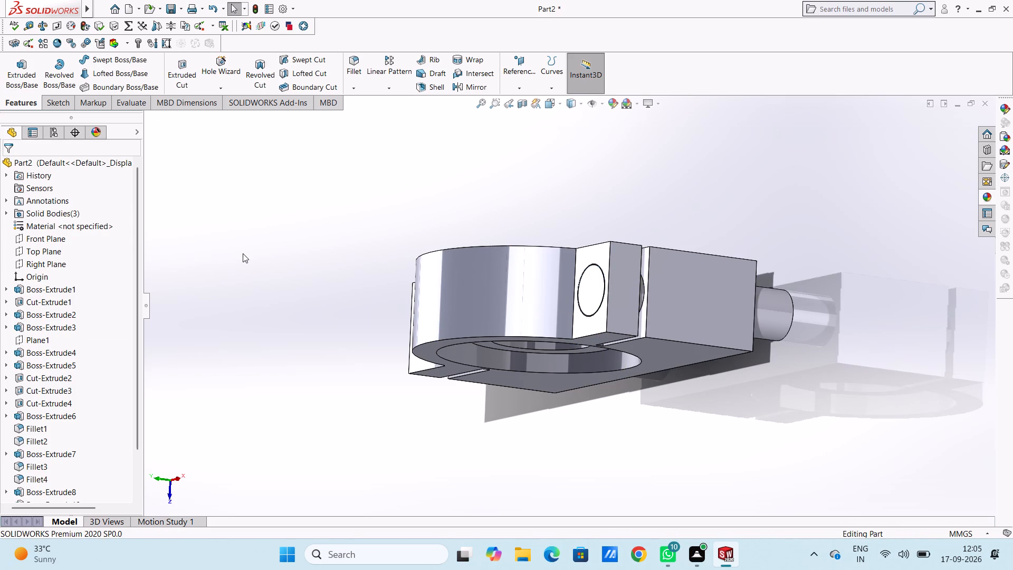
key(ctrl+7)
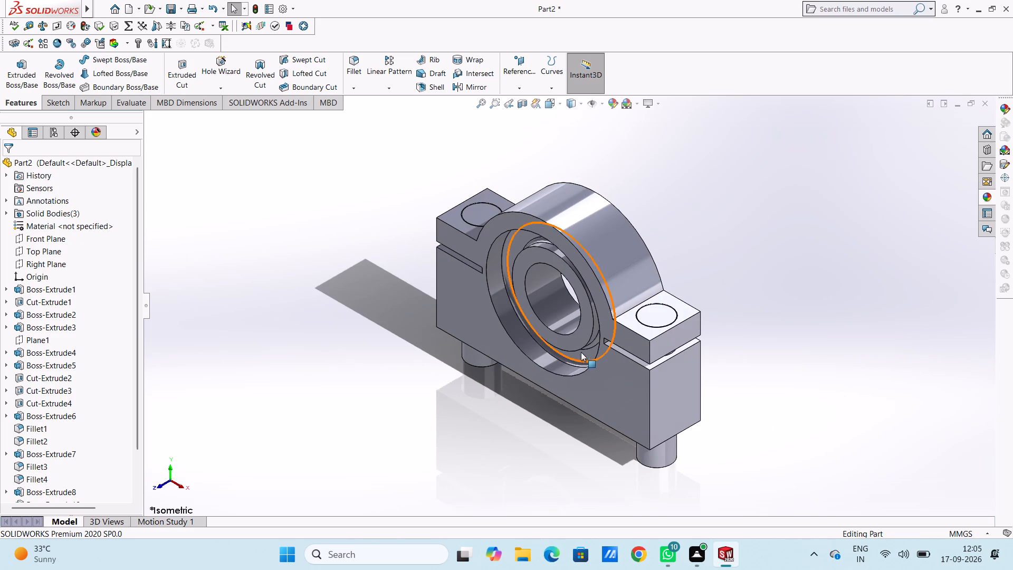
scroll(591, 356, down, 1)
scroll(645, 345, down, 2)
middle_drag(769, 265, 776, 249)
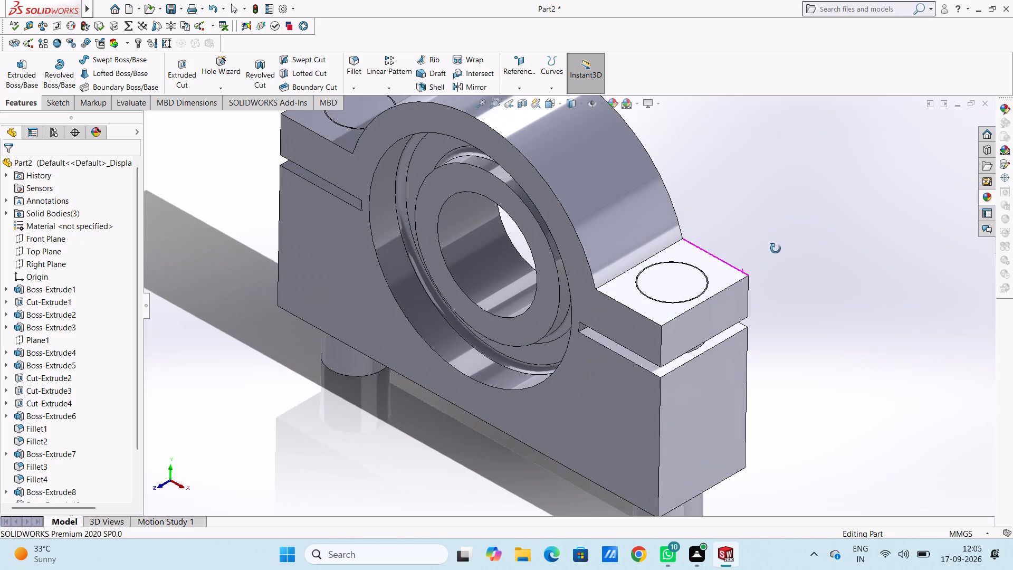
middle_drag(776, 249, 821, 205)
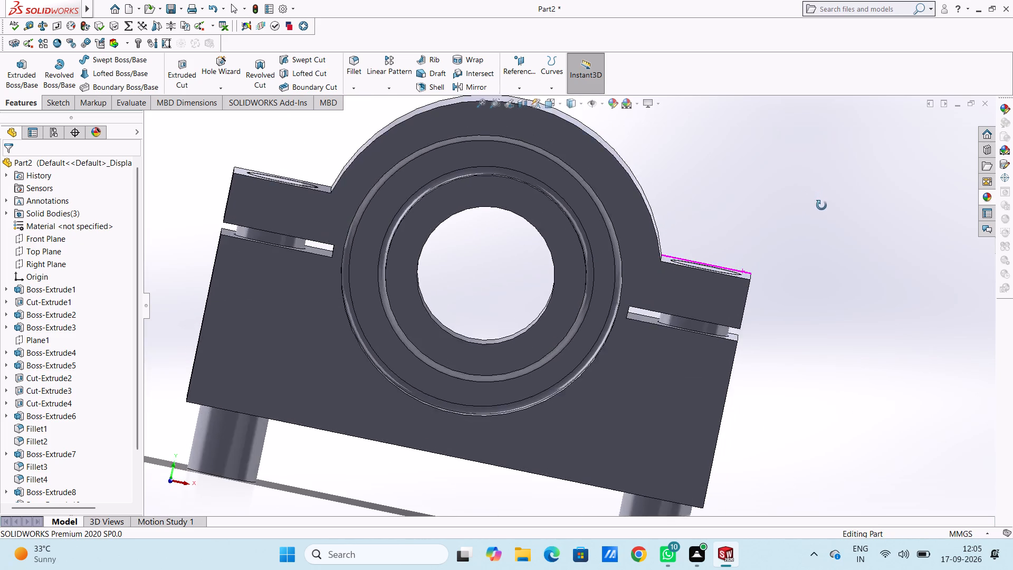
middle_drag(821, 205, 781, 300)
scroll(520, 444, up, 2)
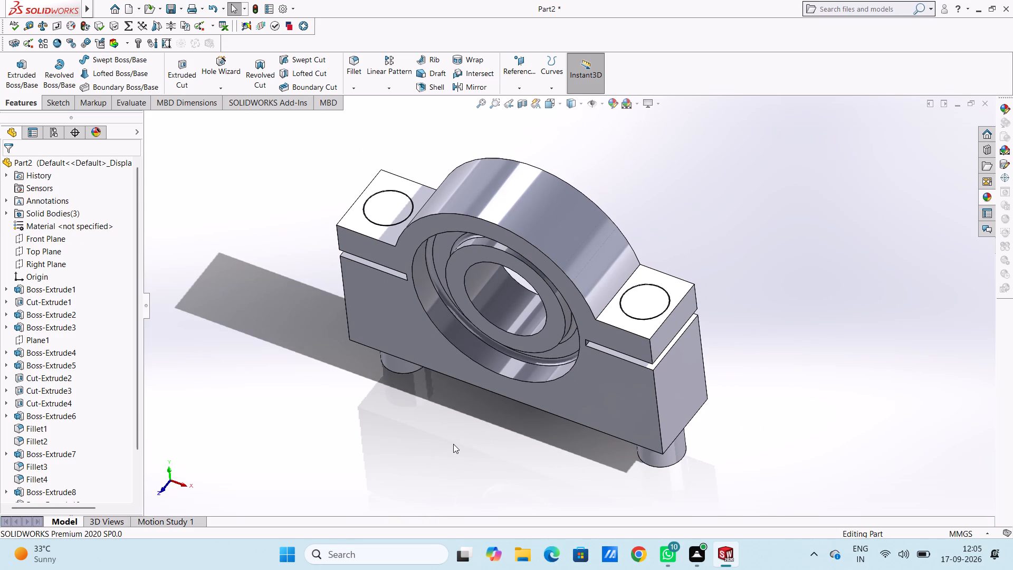
Sketch concentric circles of 14.5 mm and 19 mm radius on the cap flange's top face, at the hole about 85 mm from the origin.
key(ctrl+5)
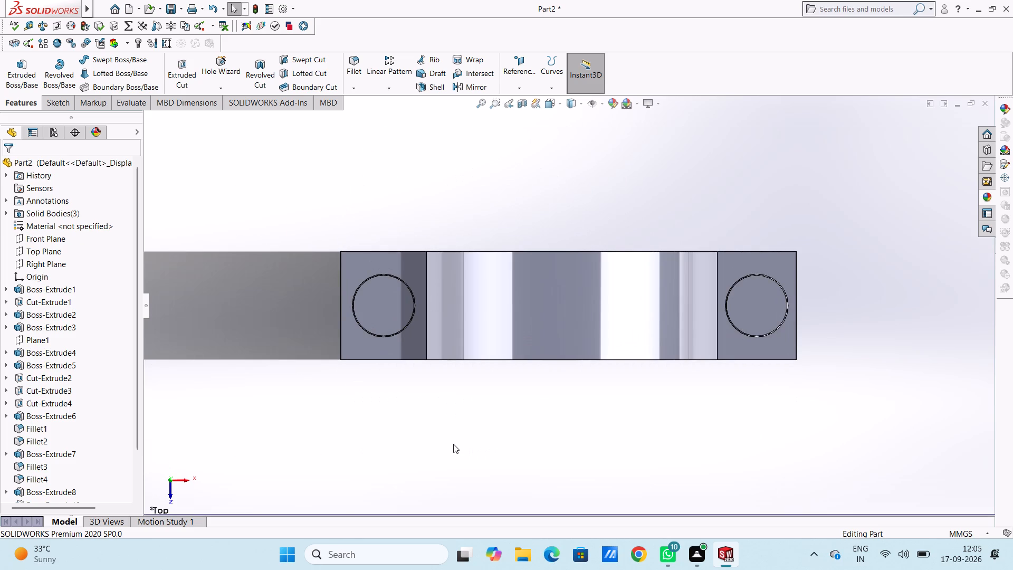
click(355, 265)
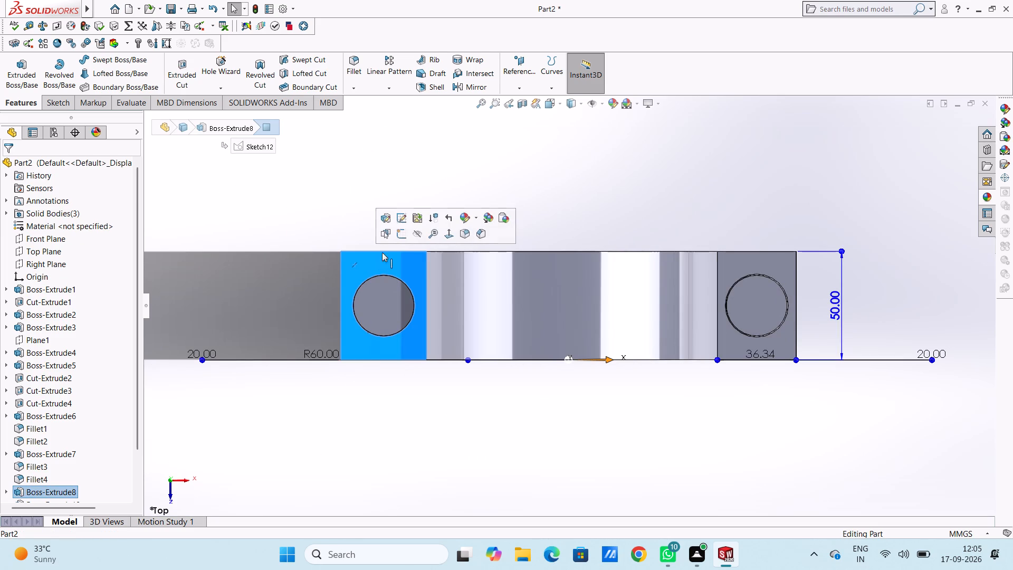
click(399, 237)
click(344, 210)
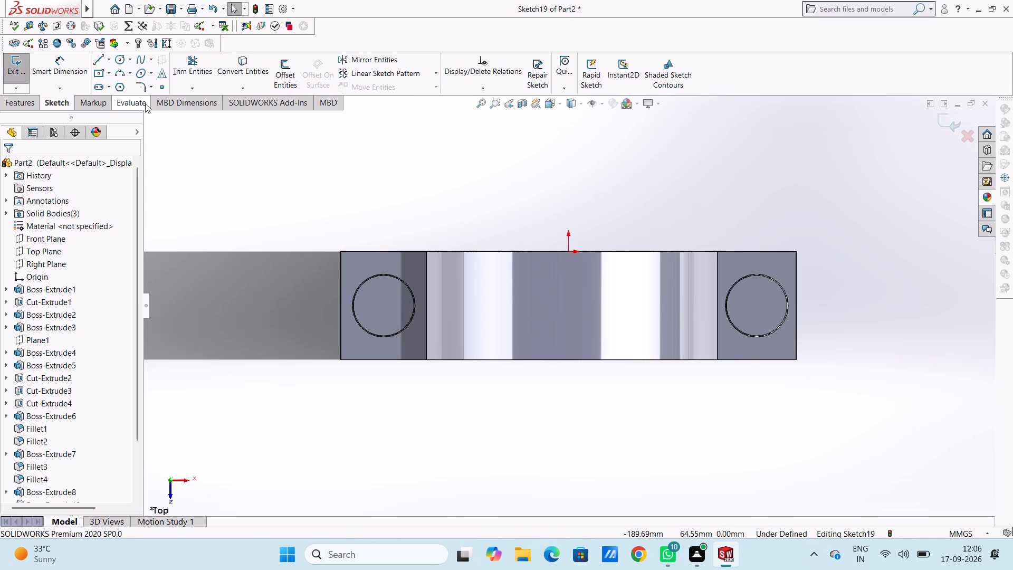
click(118, 58)
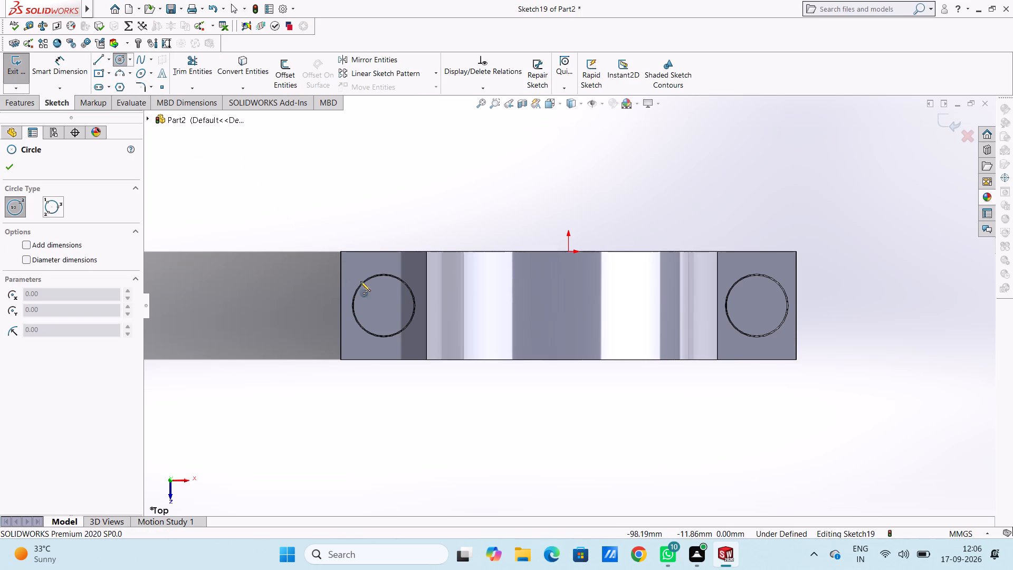
click(382, 303)
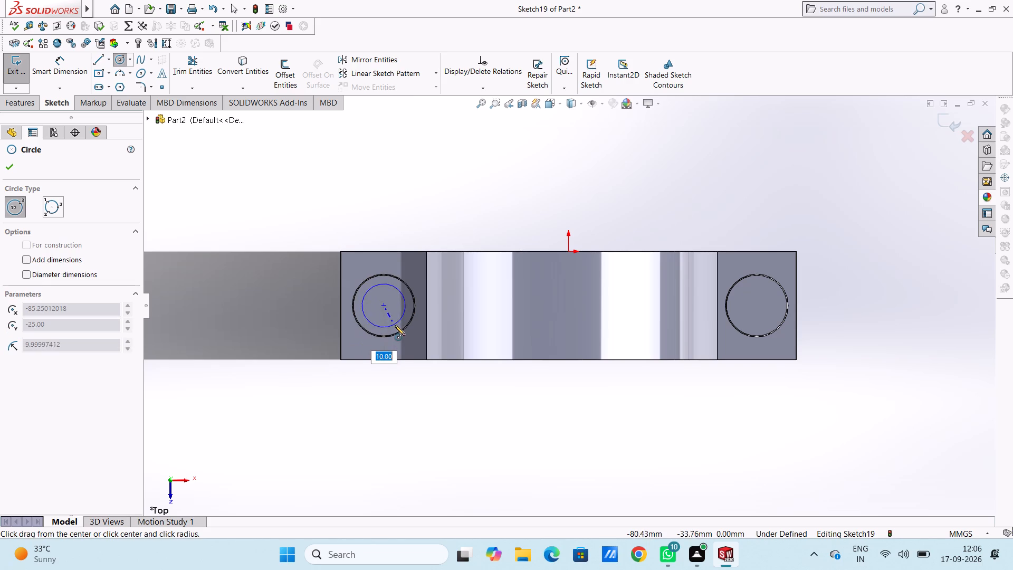
click(401, 333)
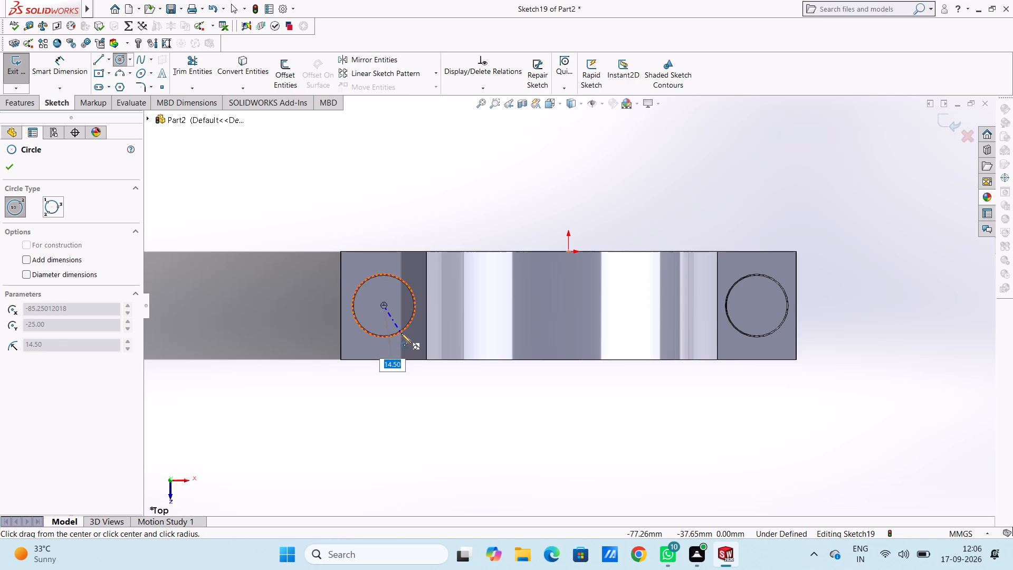
click(384, 305)
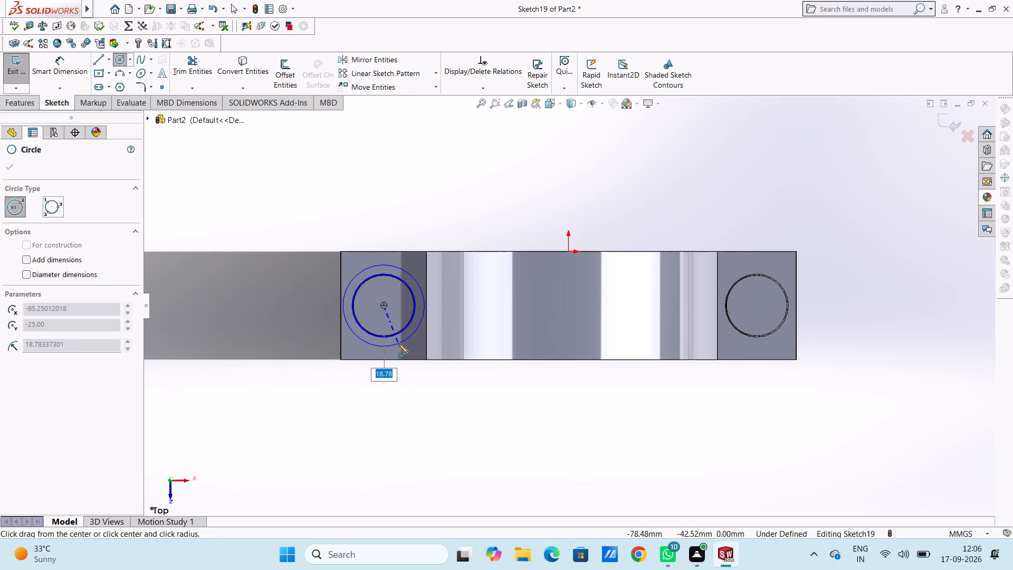
text(19)
key(Return)
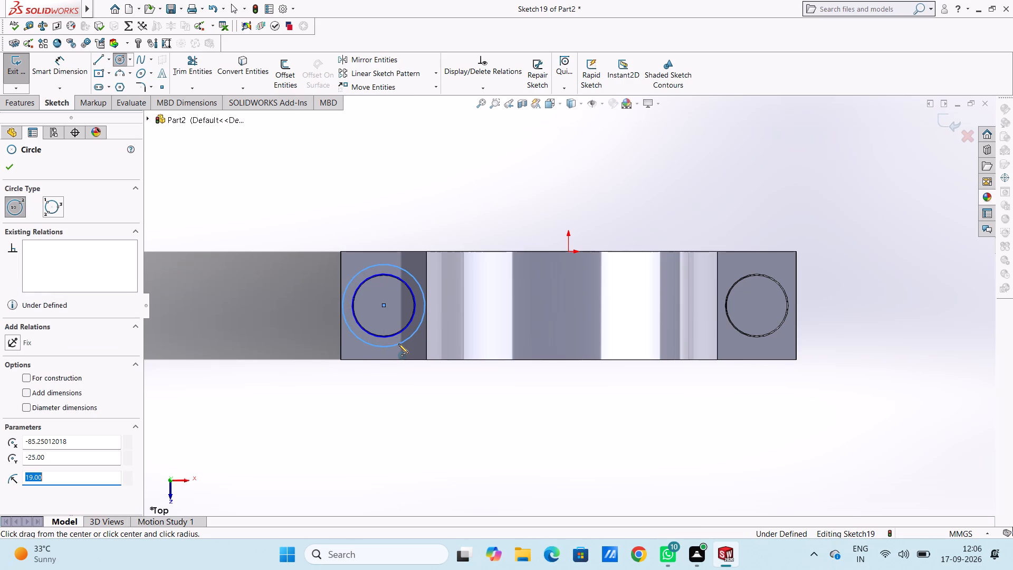
Draw concentric circles of 14.5 mm and 19 mm radius at the other flange hole, about 87 mm from the origin.
click(757, 307)
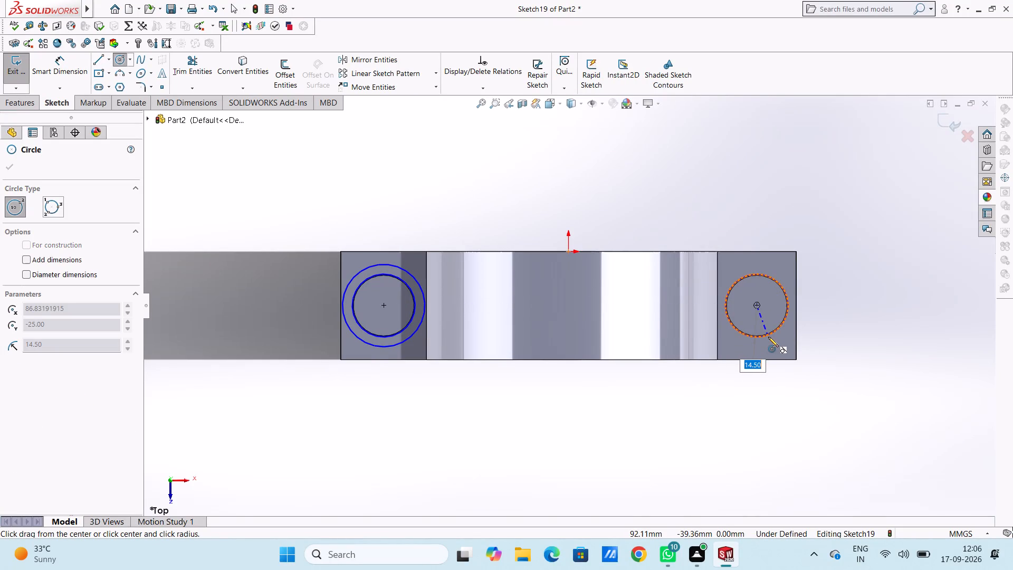
click(768, 337)
click(757, 304)
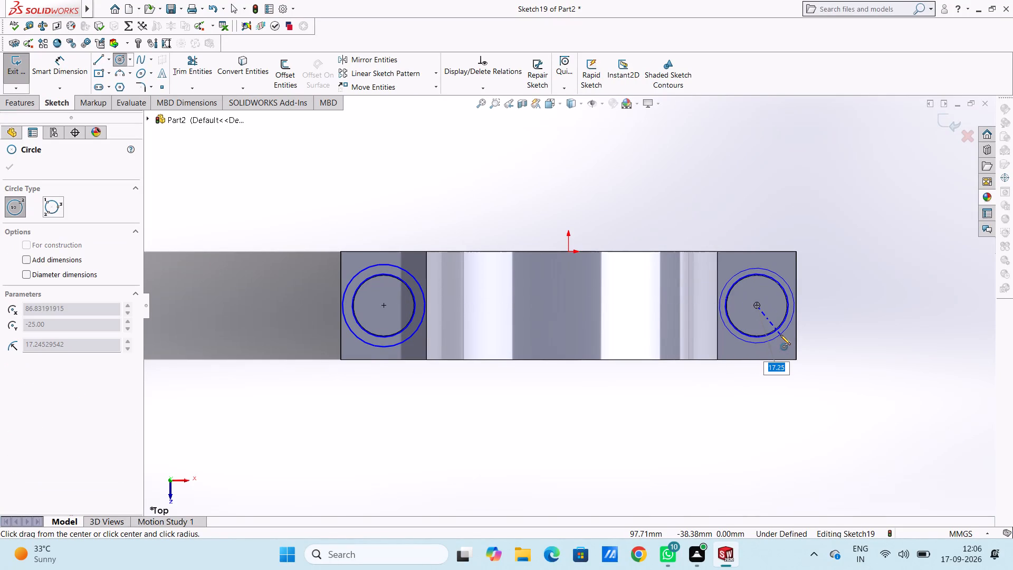
text(19)
key(Return)
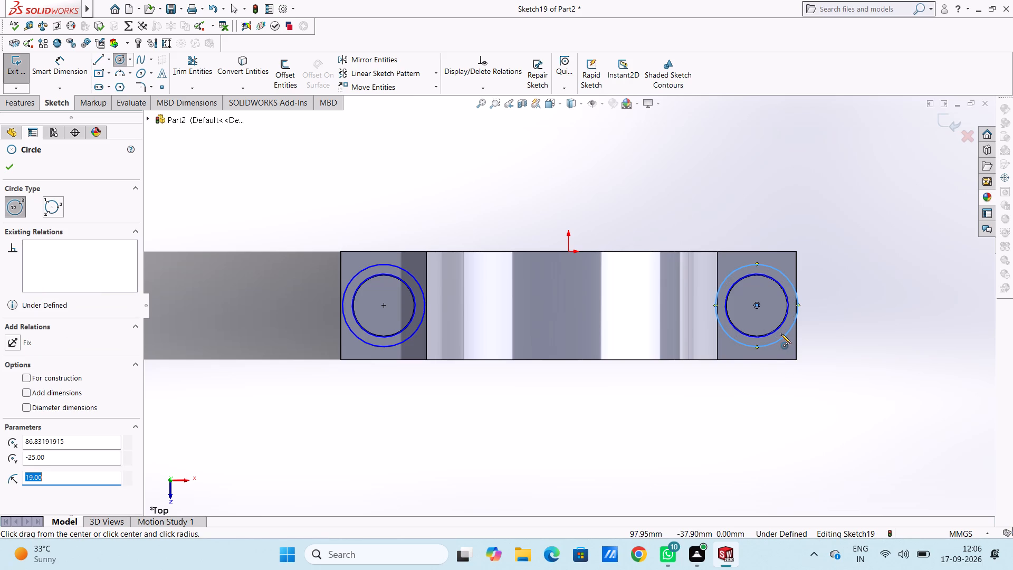
key(Escape)
key(Escape)
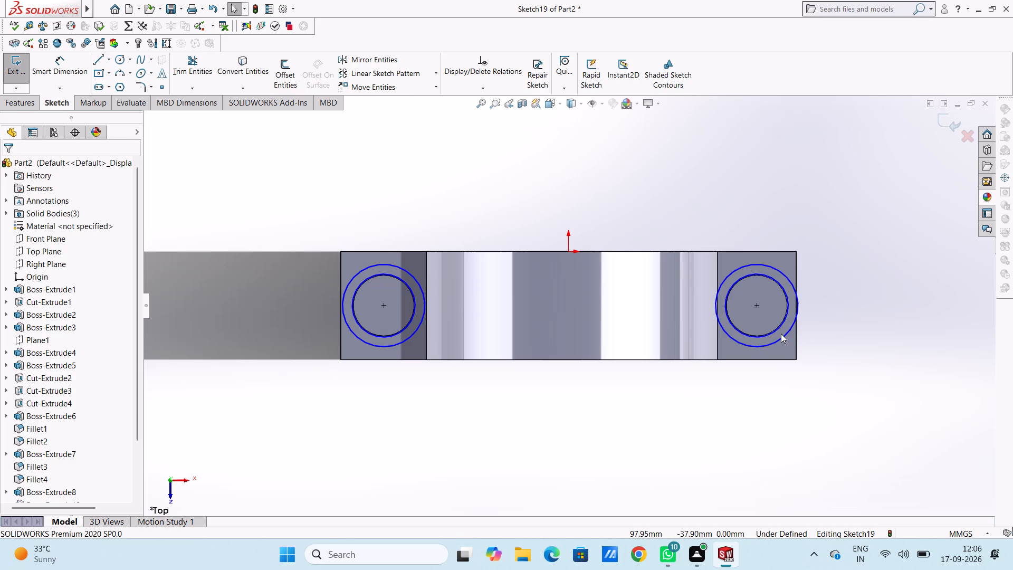
Replace the 19 mm radius circle at the hole about 87 mm from the origin with a concentric 18 mm radius circle.
middle_drag(832, 317, 826, 318)
scroll(830, 317, up, 1)
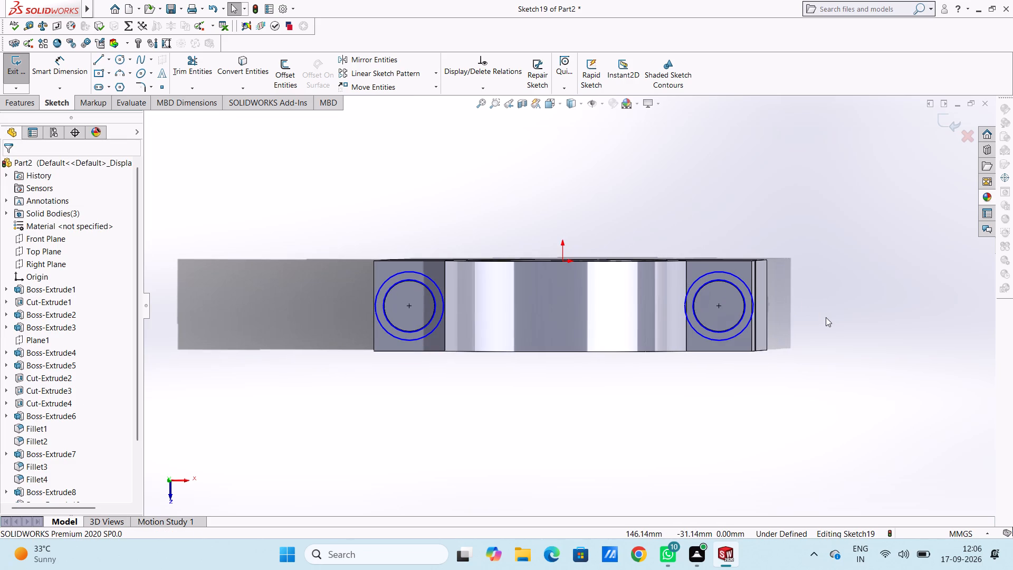
scroll(732, 292, down, 4)
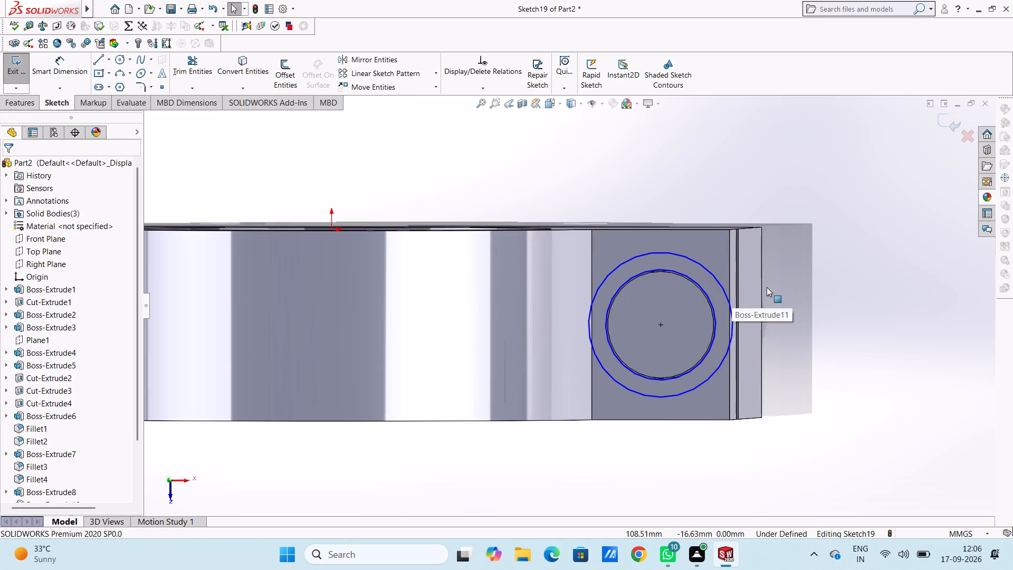
click(705, 269)
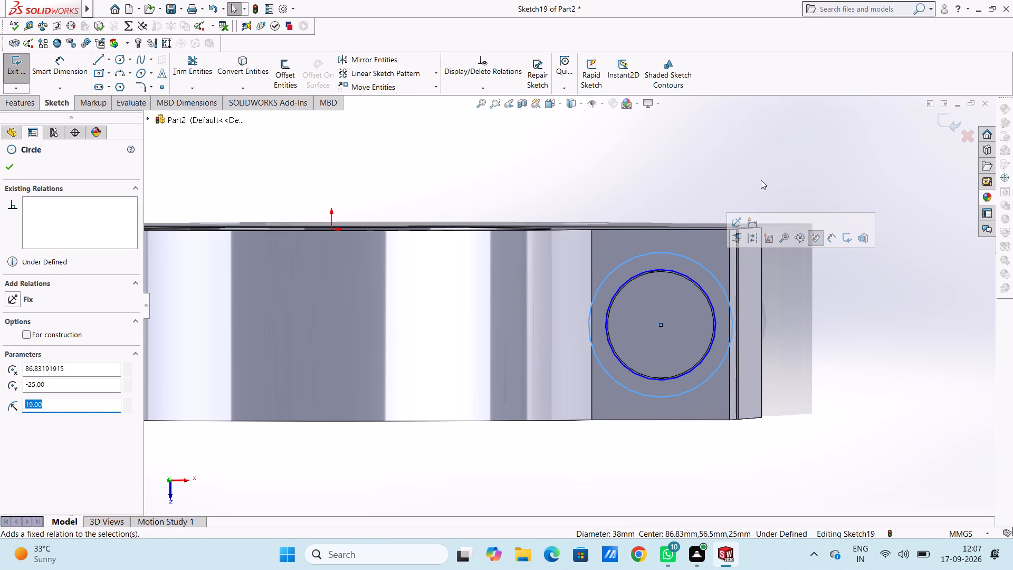
key(Delete)
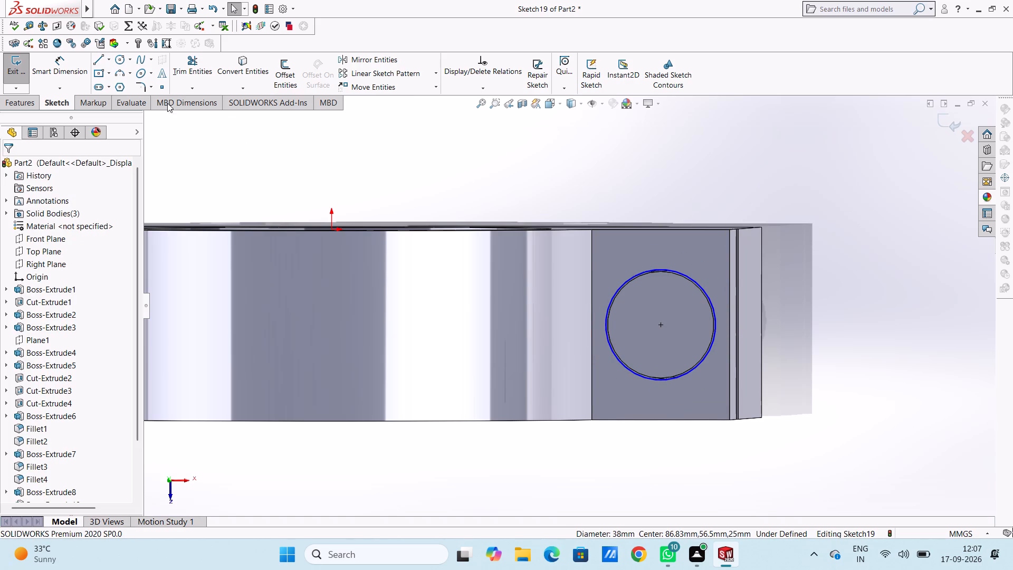
click(114, 54)
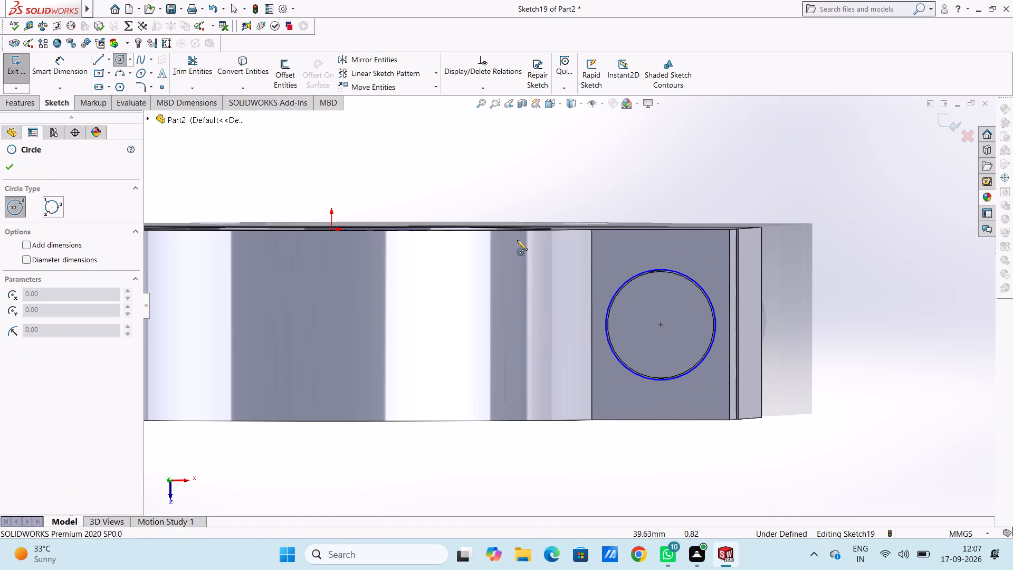
click(661, 325)
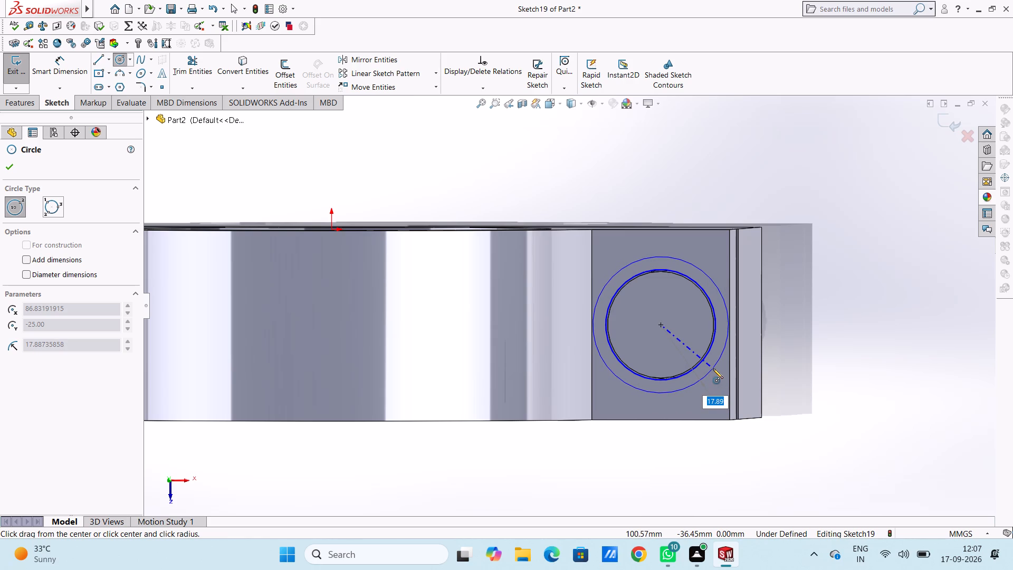
text(18)
key(Return)
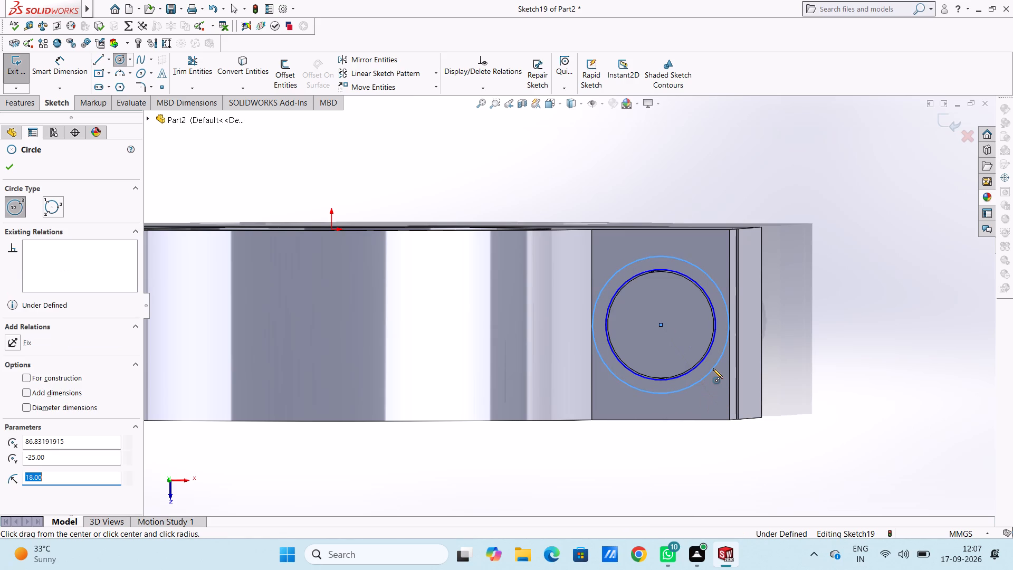
key(Escape)
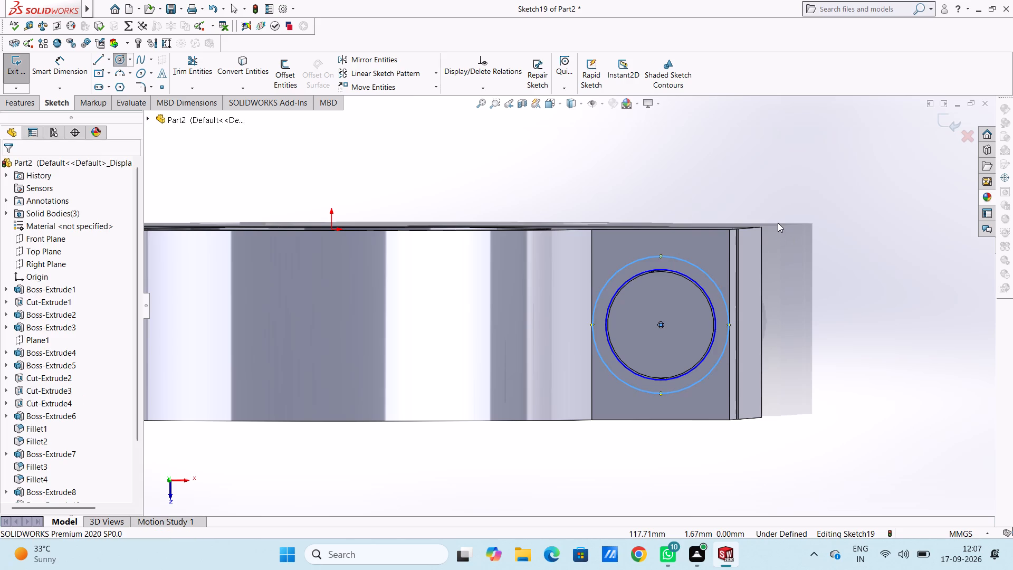
key(Escape)
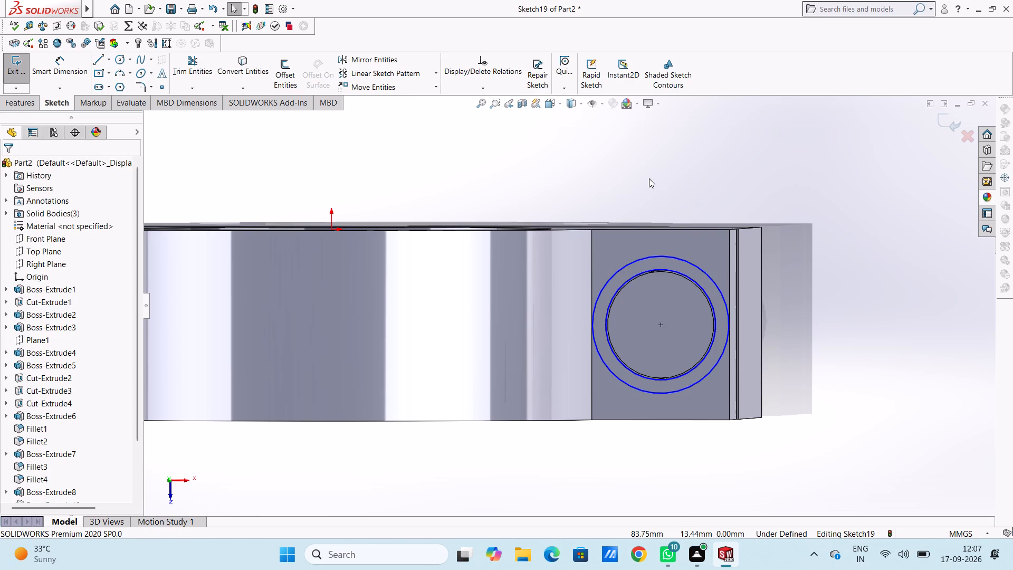
Dimension the diameters of the outer and inner concentric circles at the flange hole about 85 mm from the origin.
key(ctrl+5)
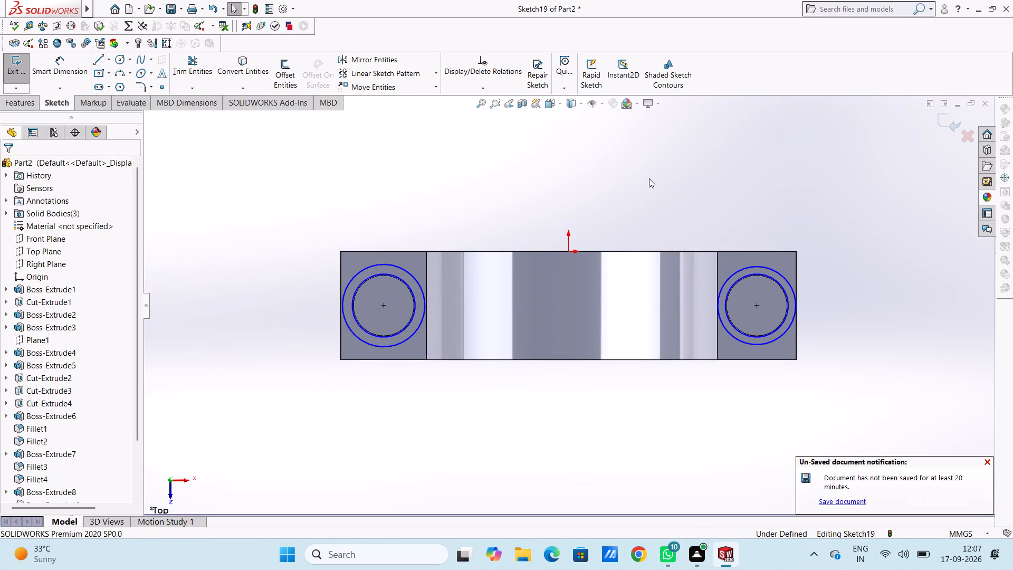
scroll(716, 192, down, 1)
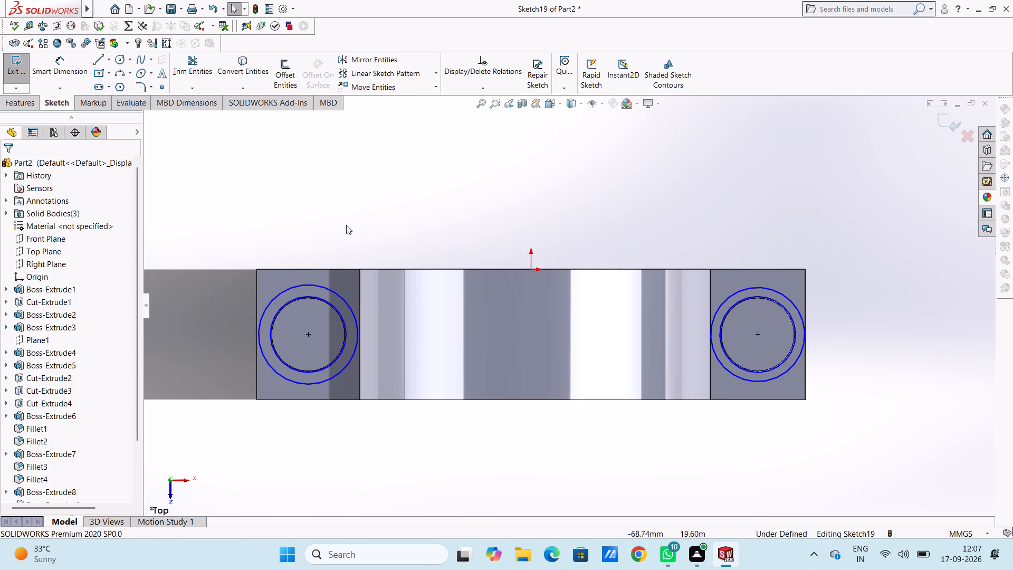
click(62, 72)
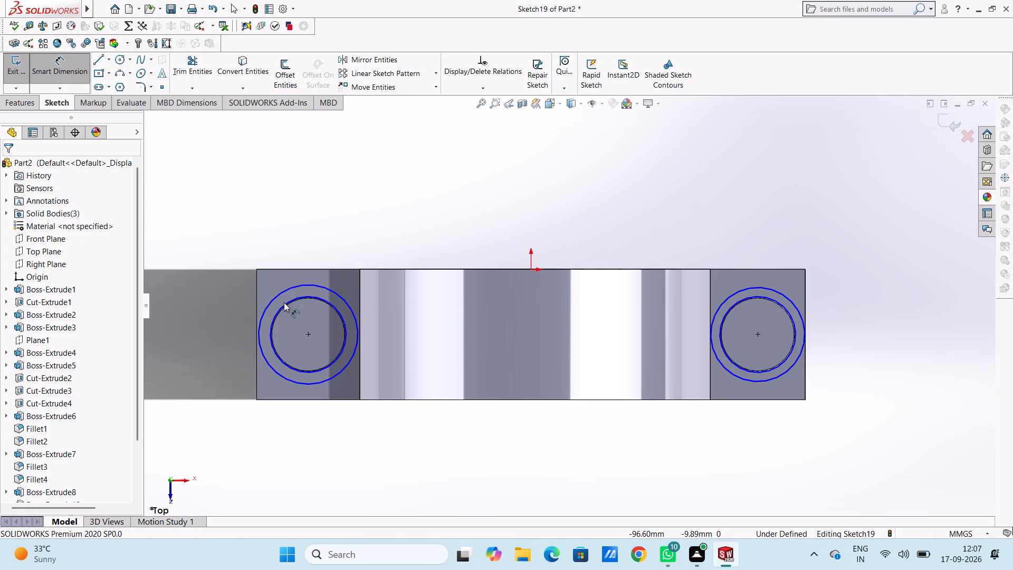
click(288, 287)
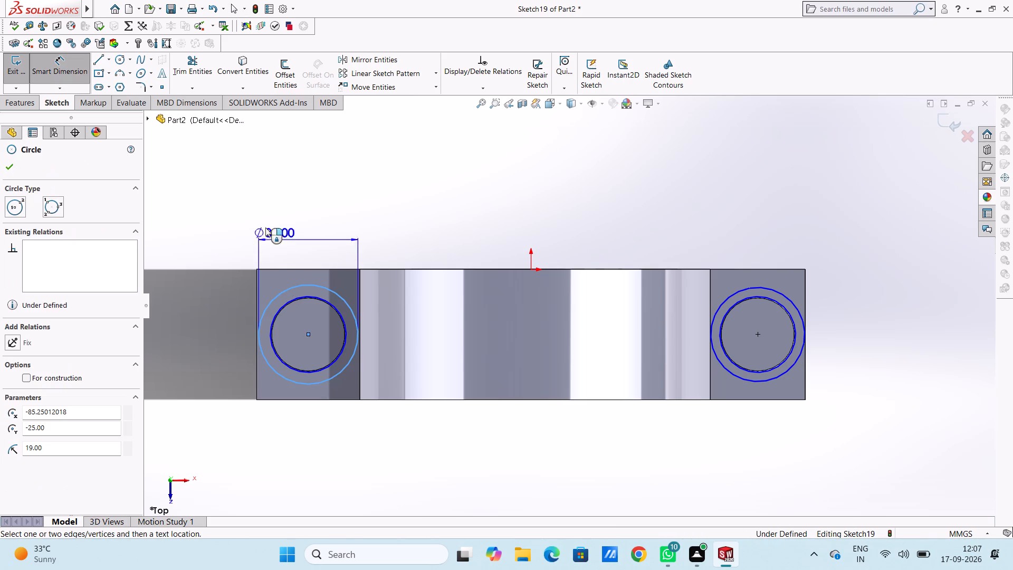
click(190, 168)
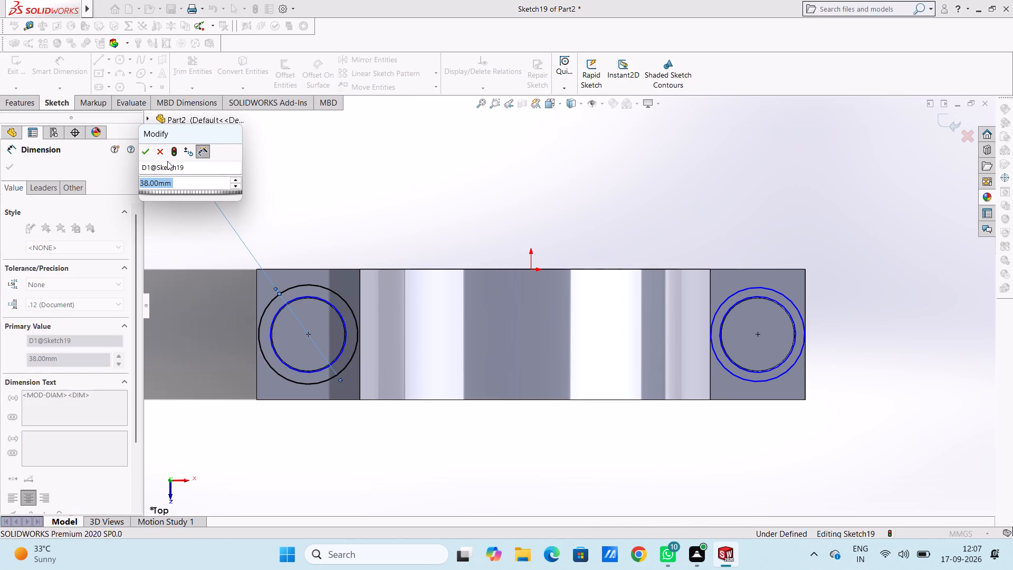
click(148, 151)
click(291, 190)
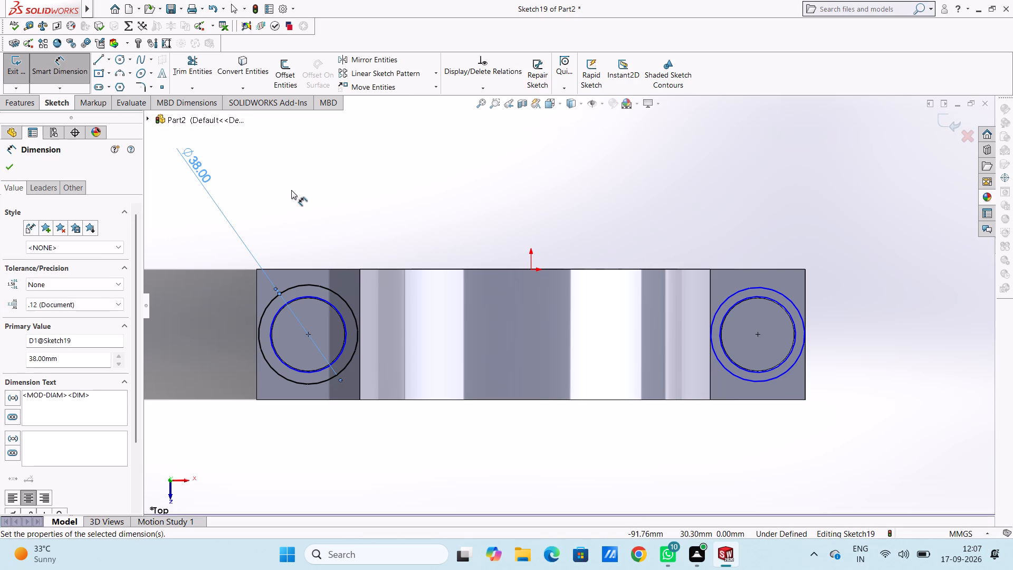
click(320, 299)
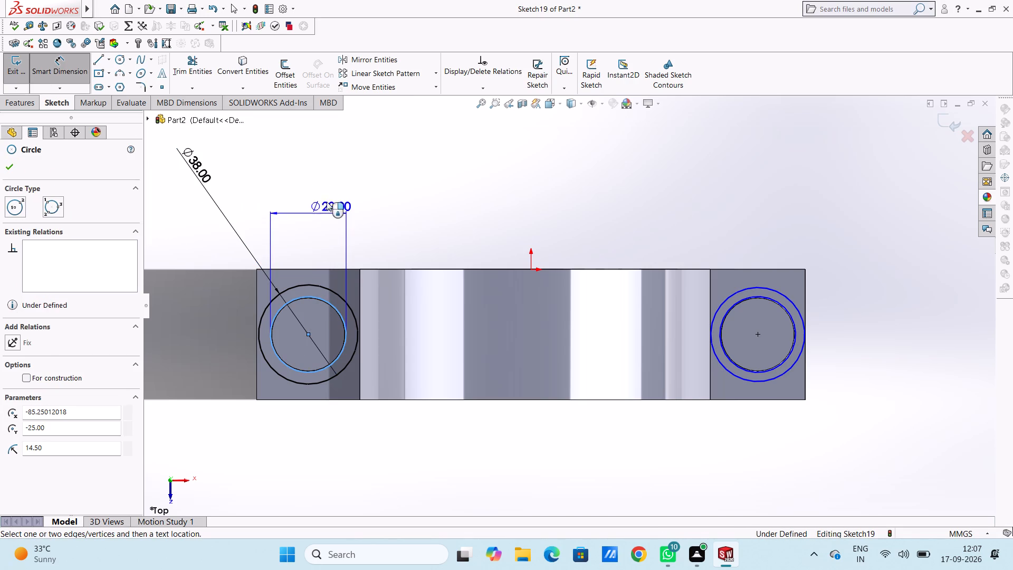
click(253, 155)
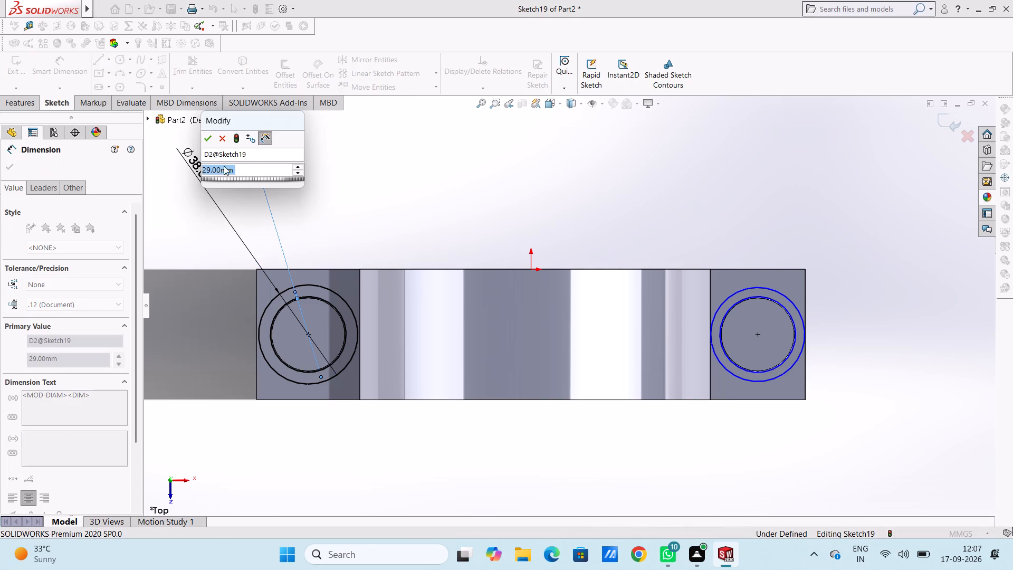
click(206, 138)
click(233, 166)
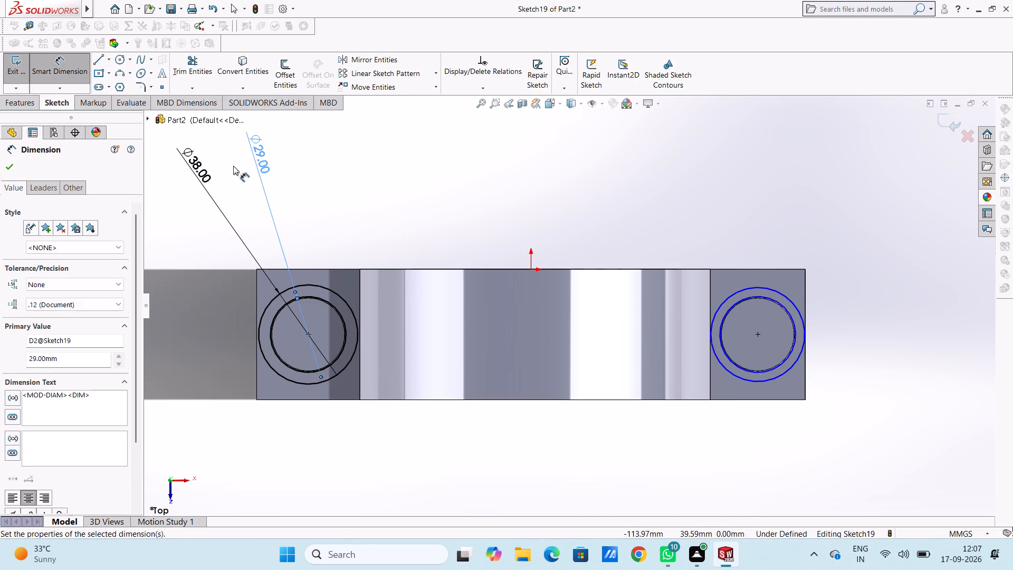
Dimension the diameters of the outer and inner concentric circles at the flange hole about 87 mm from the origin.
click(770, 288)
click(850, 155)
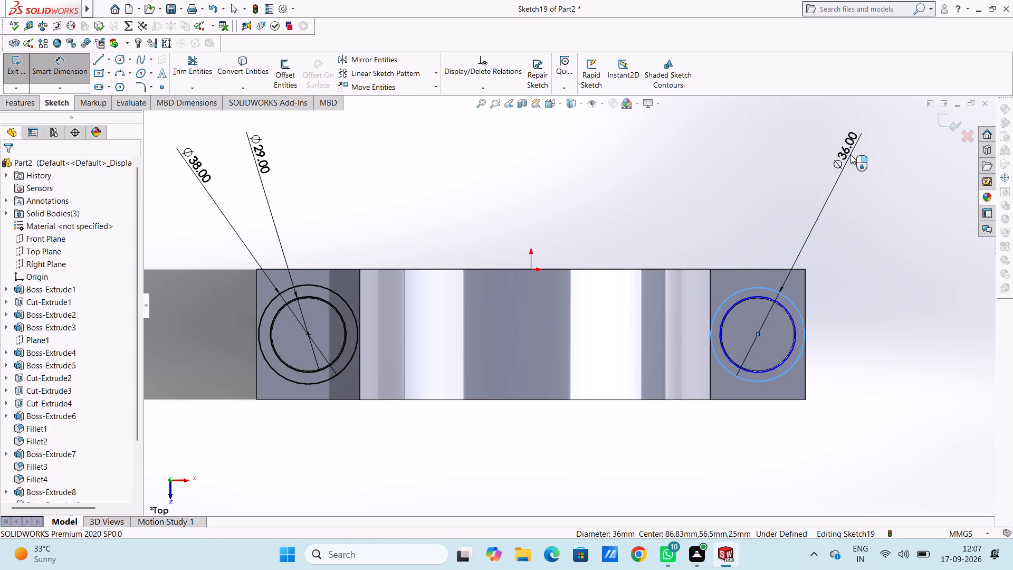
click(805, 144)
click(785, 170)
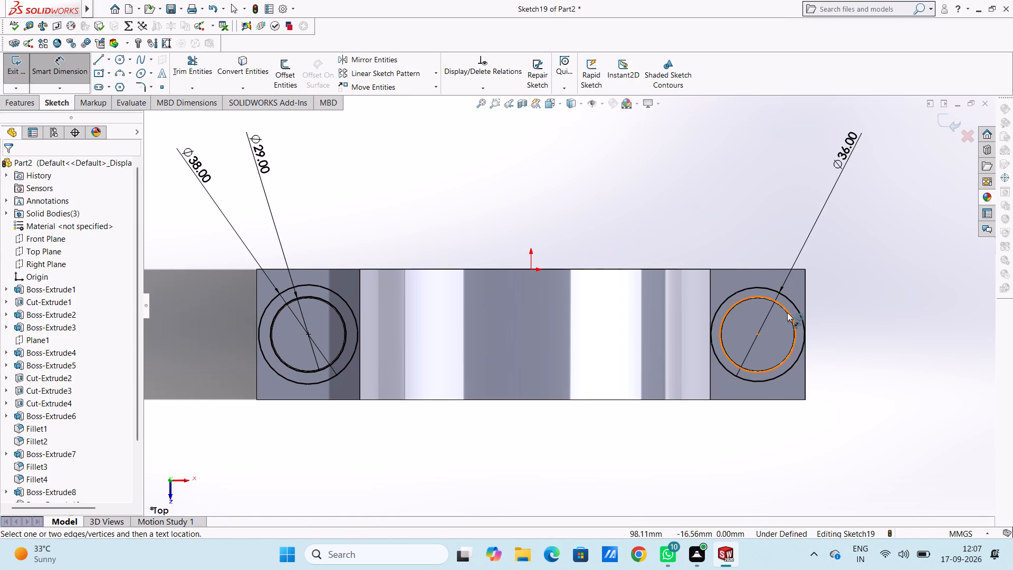
click(787, 312)
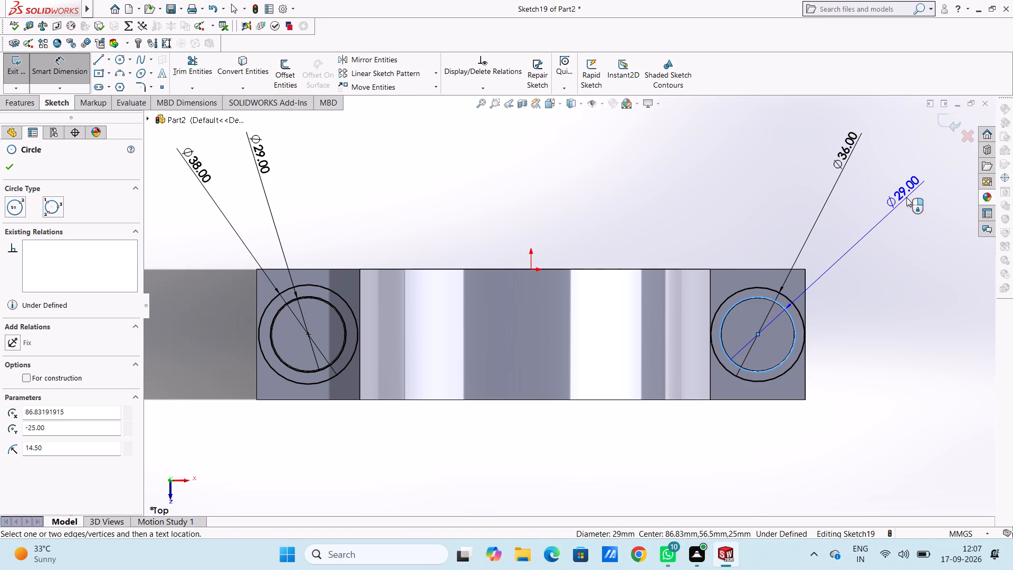
click(906, 197)
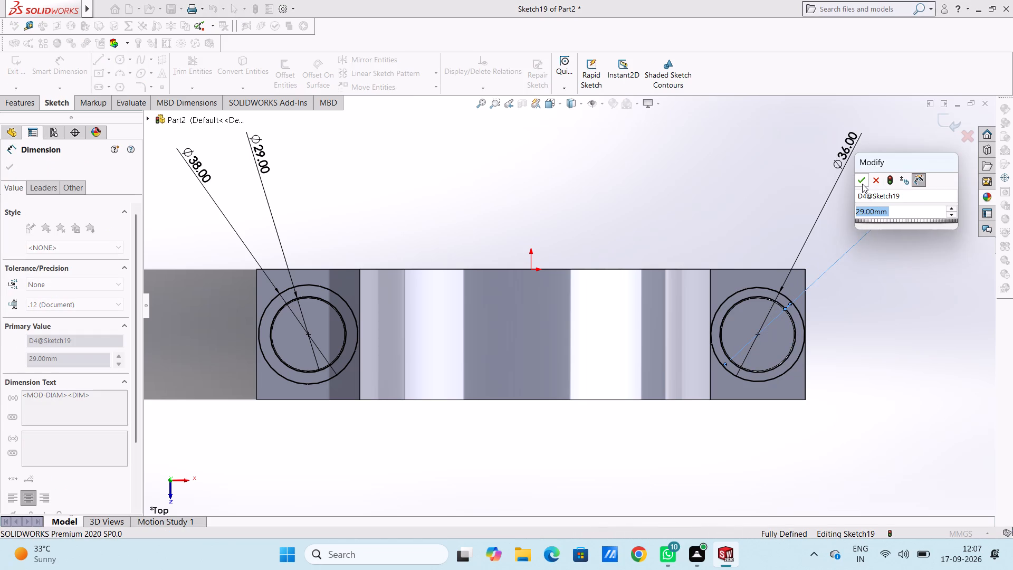
click(862, 183)
click(910, 280)
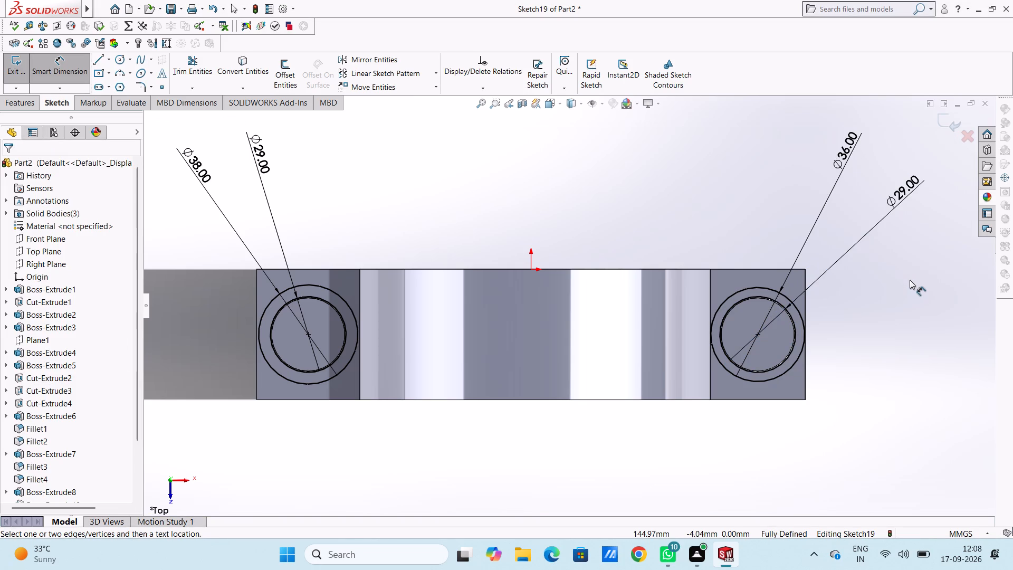
key(Escape)
key(Escape)
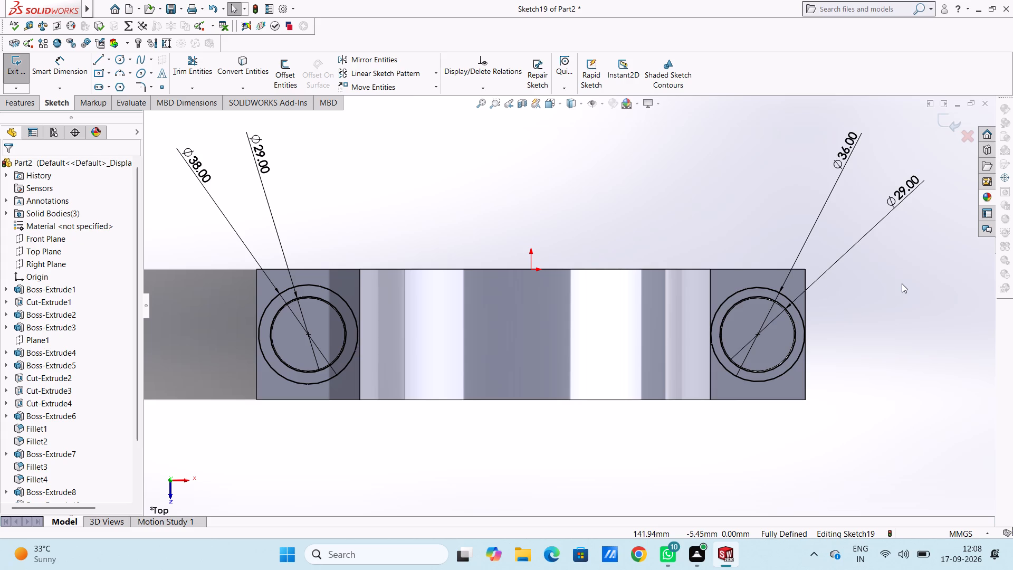
Extrude the two ring profiles upward from the cap flanges as bosses to a blind depth of 15 mm.
key(ctrl+7)
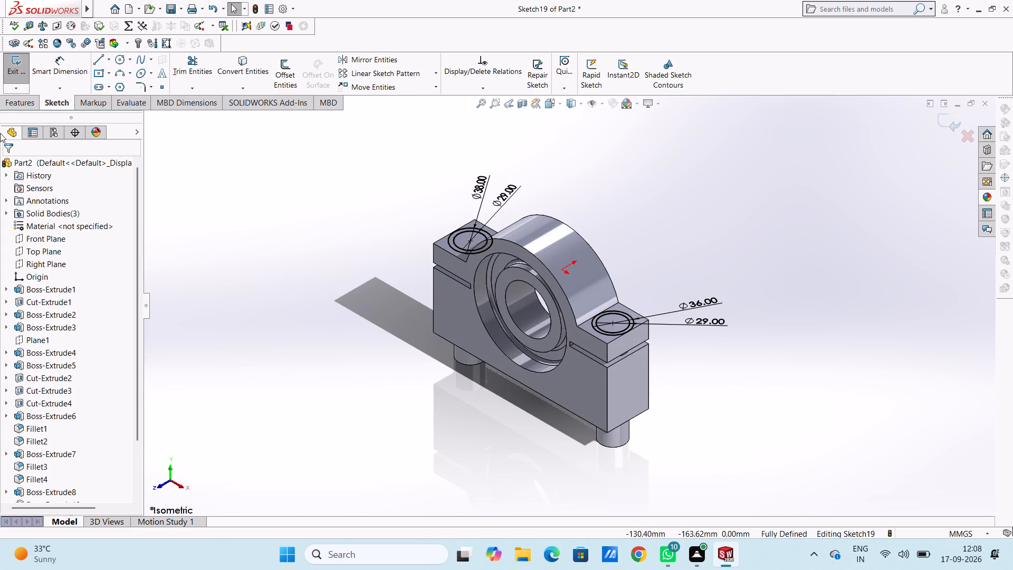
click(5, 108)
click(17, 77)
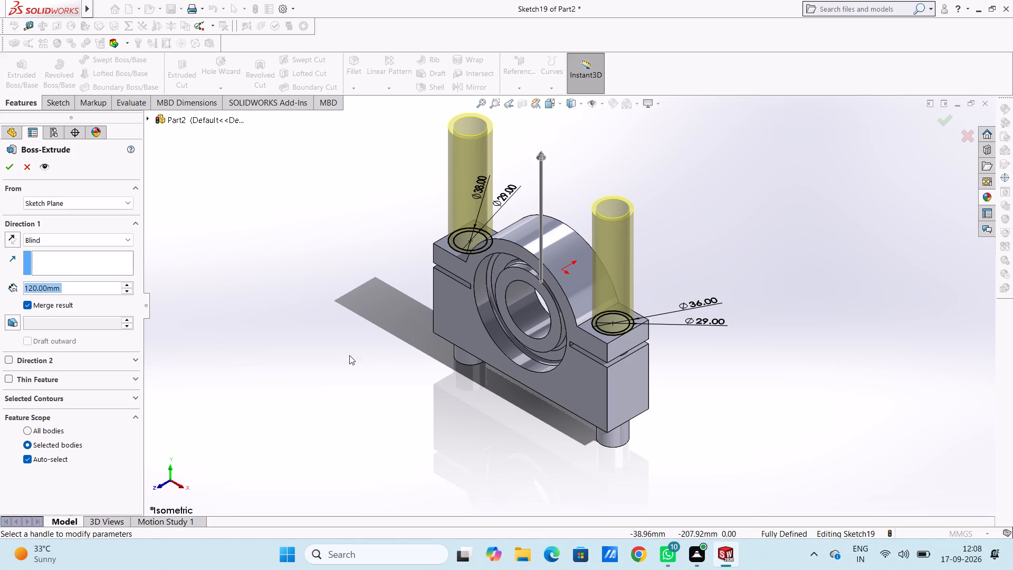
text(10)
key(Return)
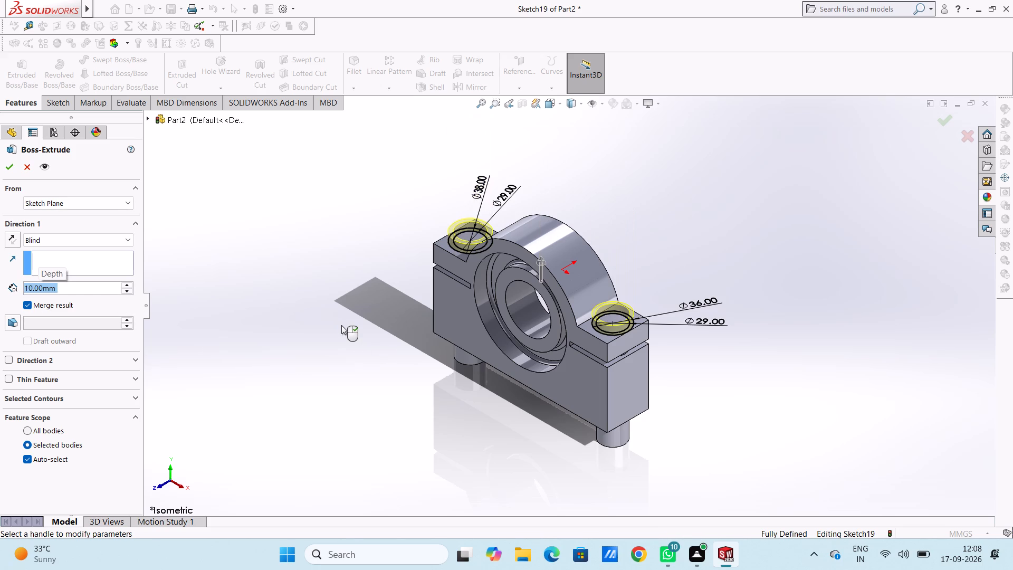
text(15)
key(Return)
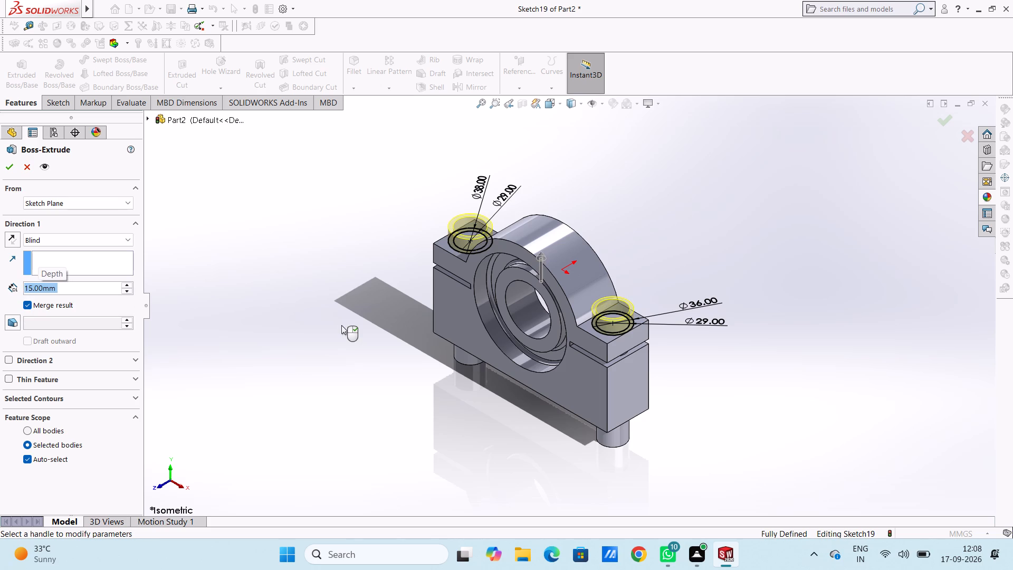
click(8, 165)
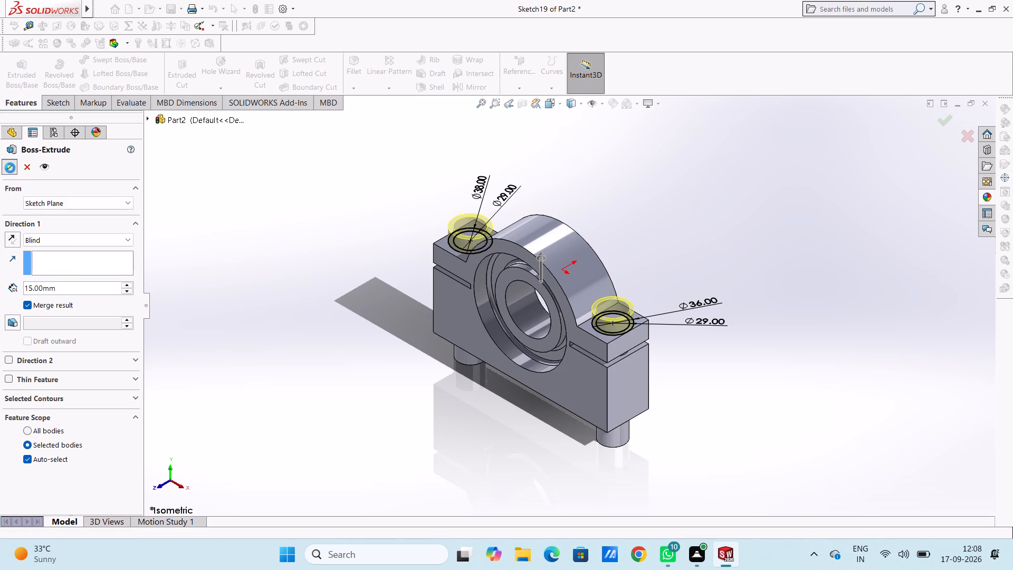
click(221, 230)
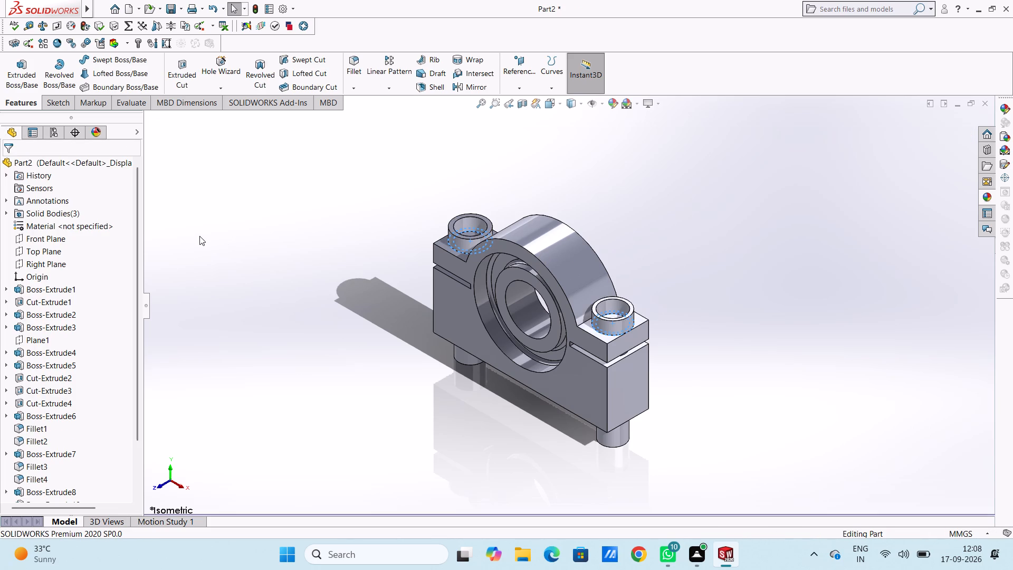
Fillet the inner bottom edge of the 38 mm ring with a symmetric 3 mm radius.
middle_drag(199, 236, 267, 291)
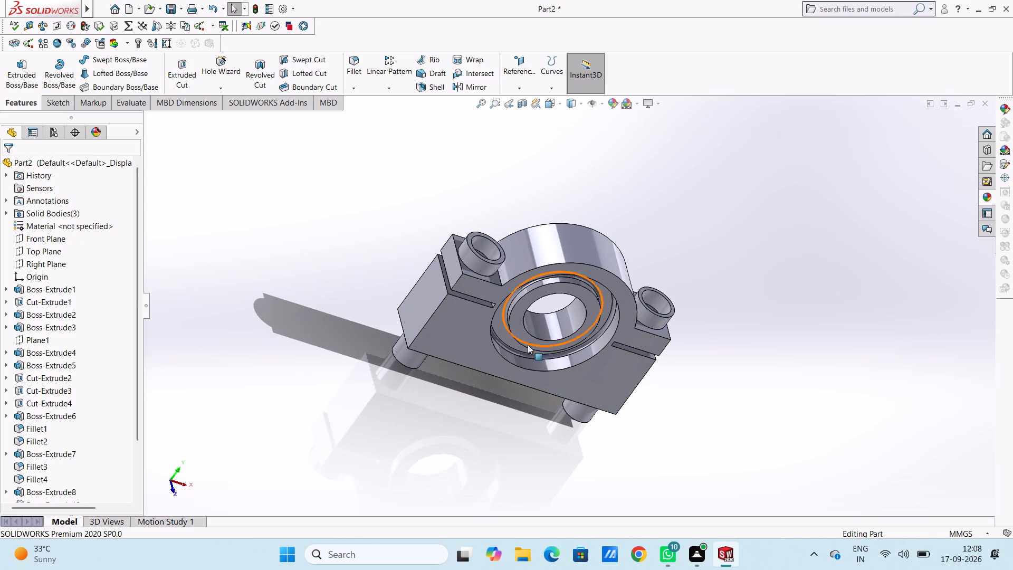
middle_drag(664, 436, 621, 314)
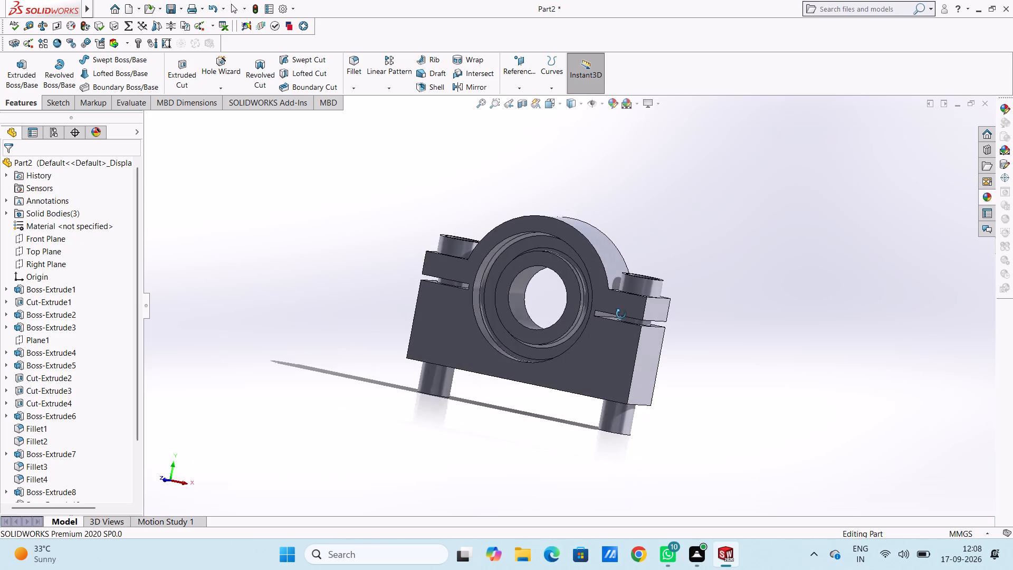
middle_drag(621, 314, 634, 313)
middle_drag(616, 191, 623, 205)
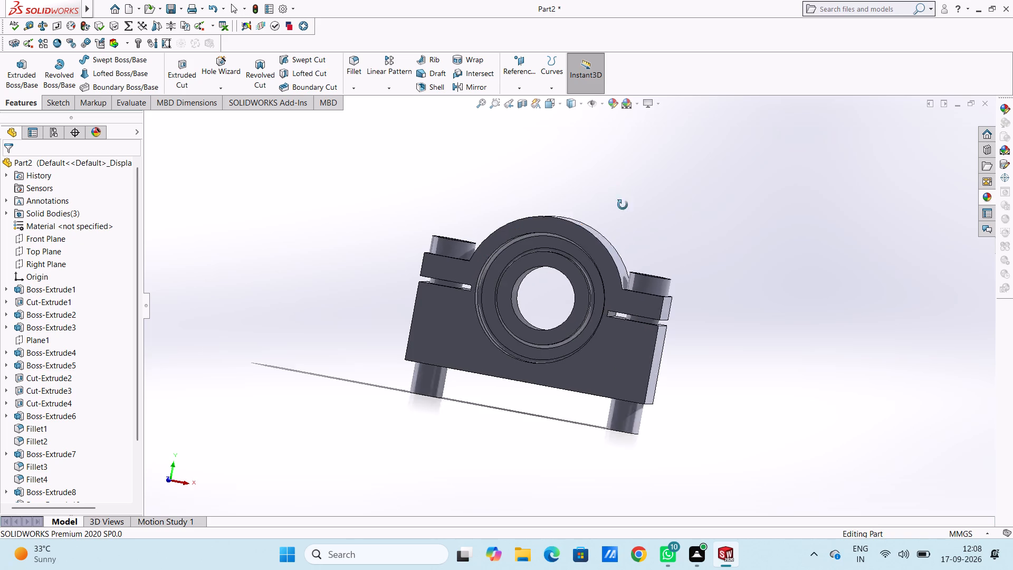
middle_drag(623, 205, 588, 328)
scroll(570, 165, down, 1)
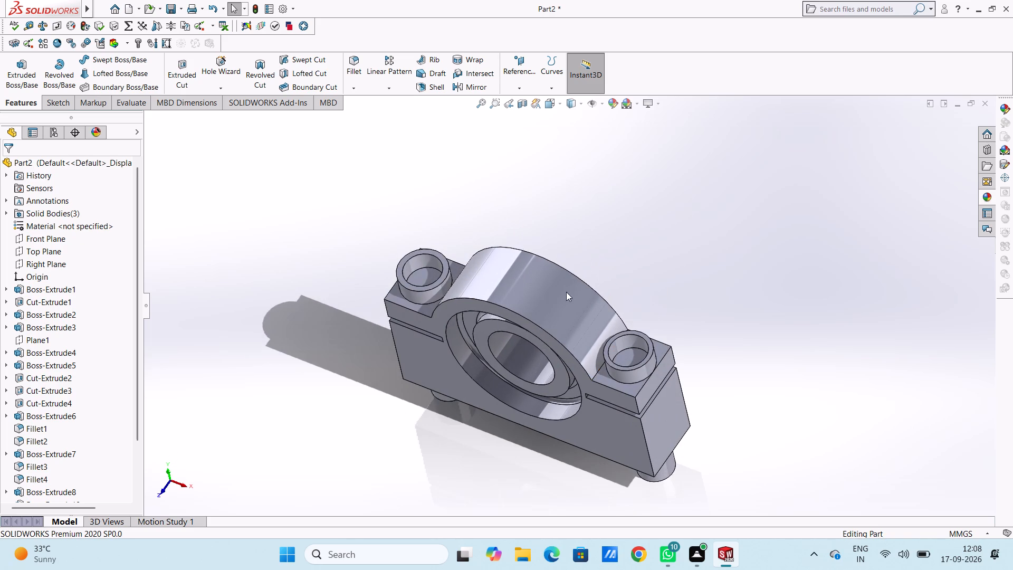
scroll(562, 324, down, 1)
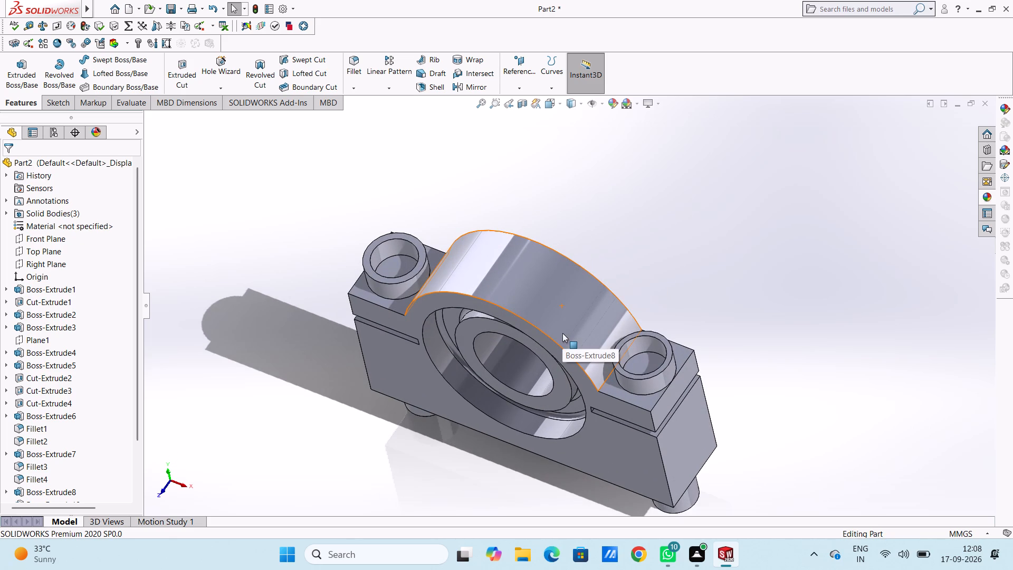
scroll(471, 185, down, 2)
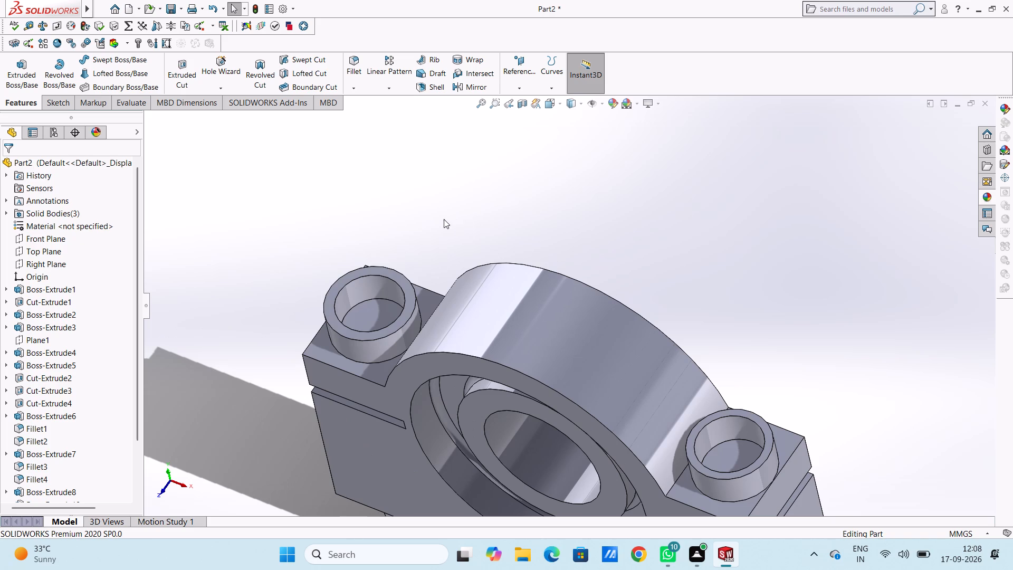
click(353, 60)
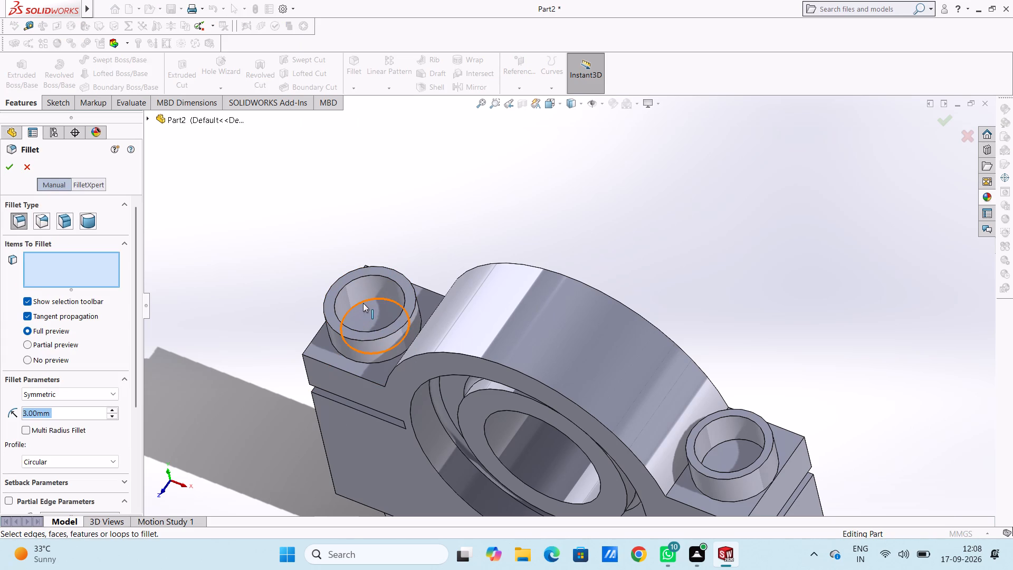
click(363, 303)
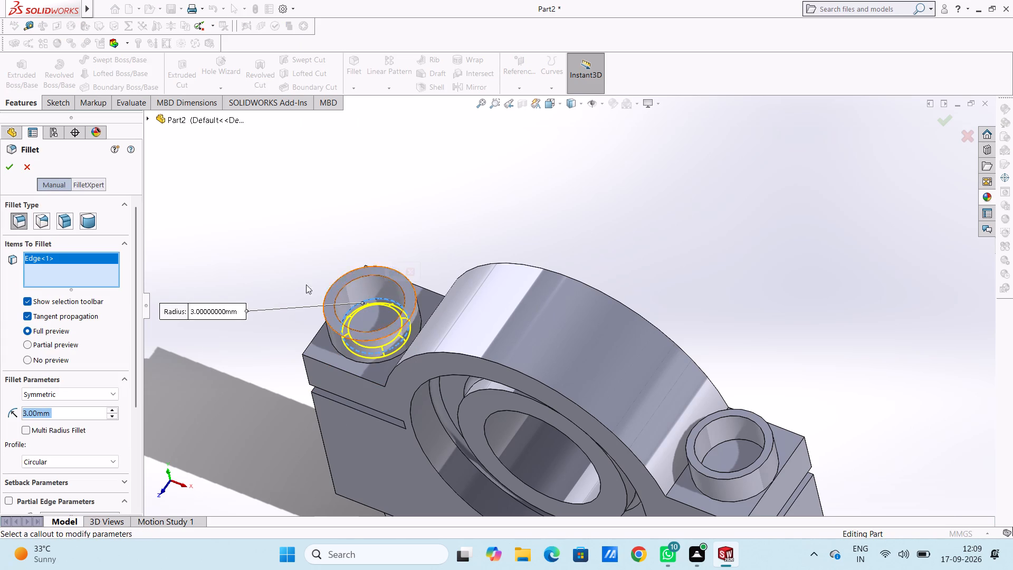
click(10, 167)
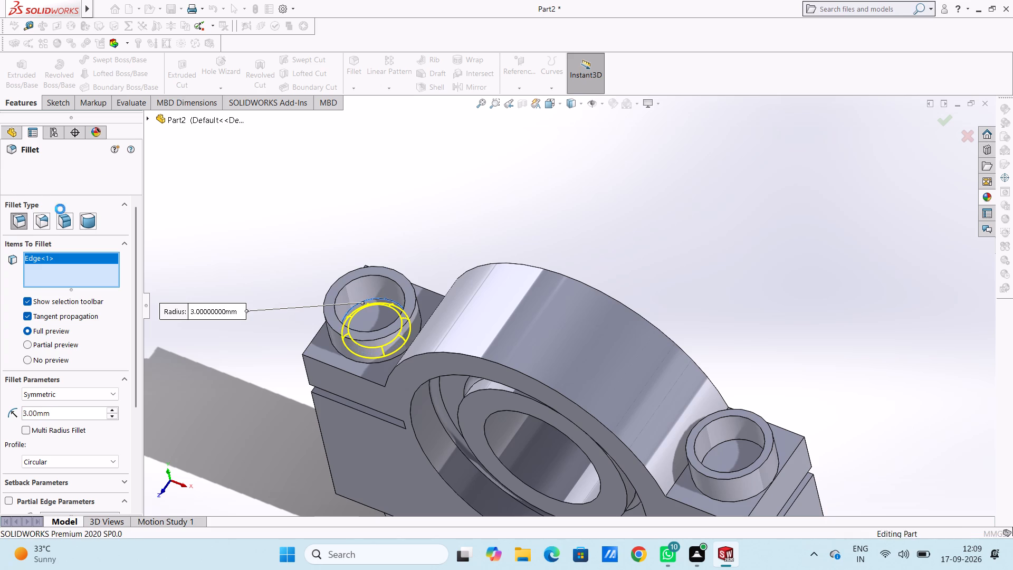
click(207, 226)
Fillet the inner bottom edge of the 36 mm ring on the other flange with a symmetric 3 mm radius.
middle_drag(228, 243, 256, 275)
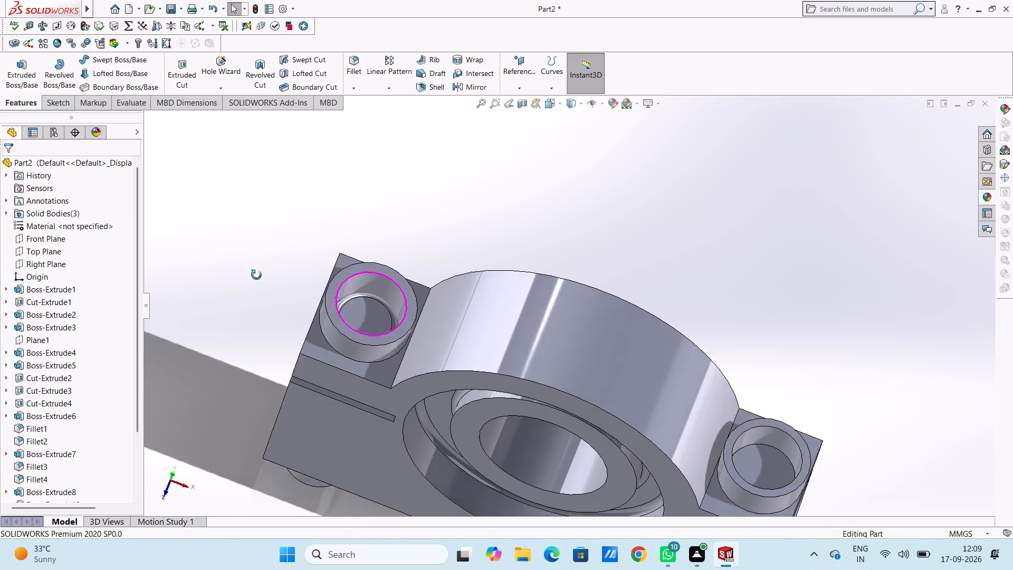
middle_drag(256, 275, 239, 298)
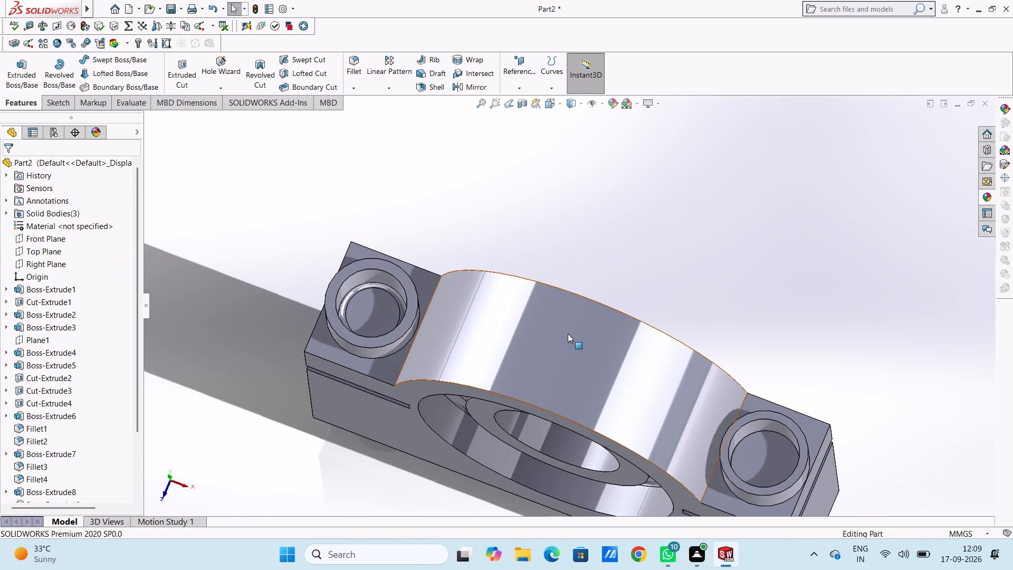
click(356, 63)
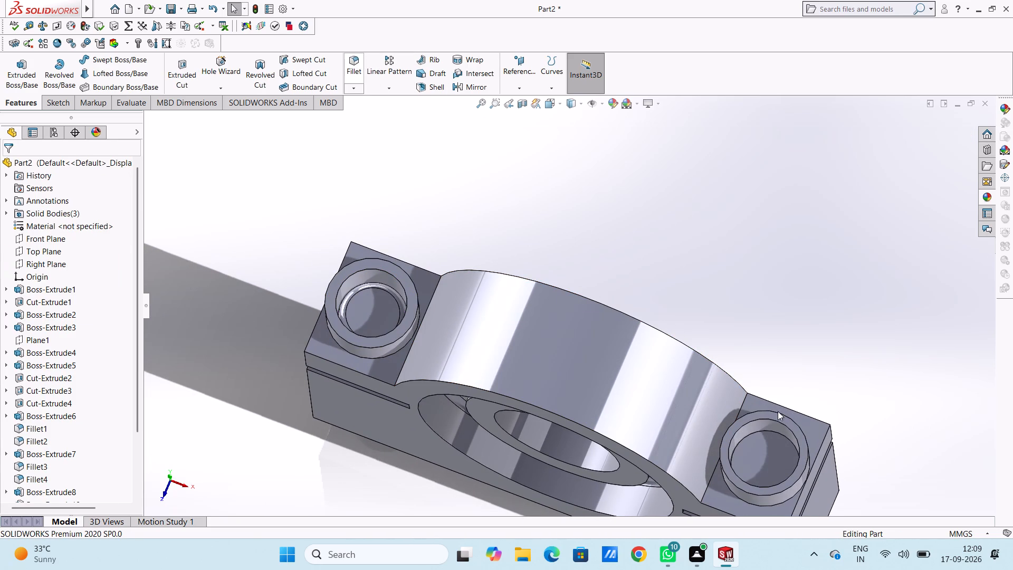
click(759, 432)
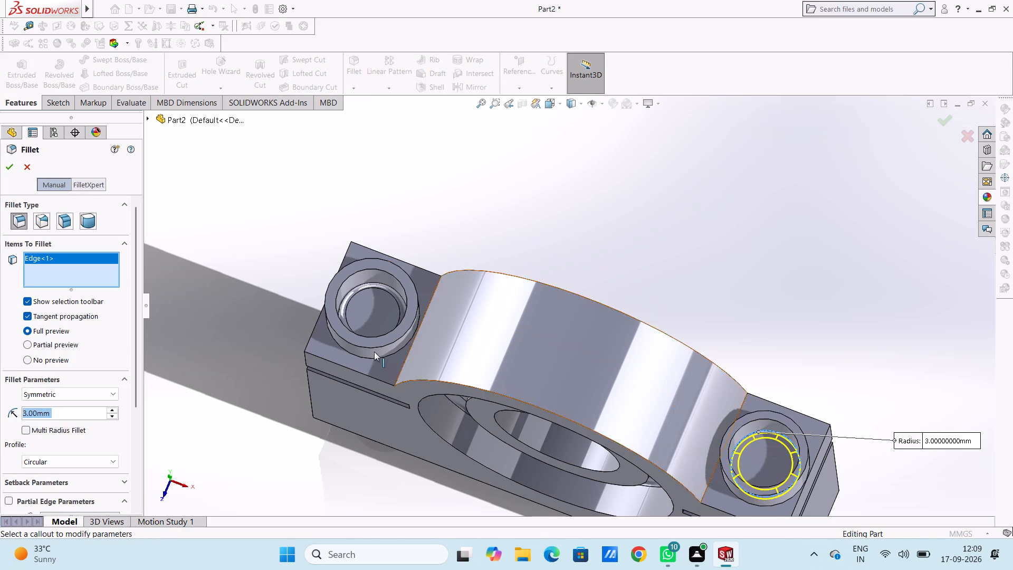
click(11, 165)
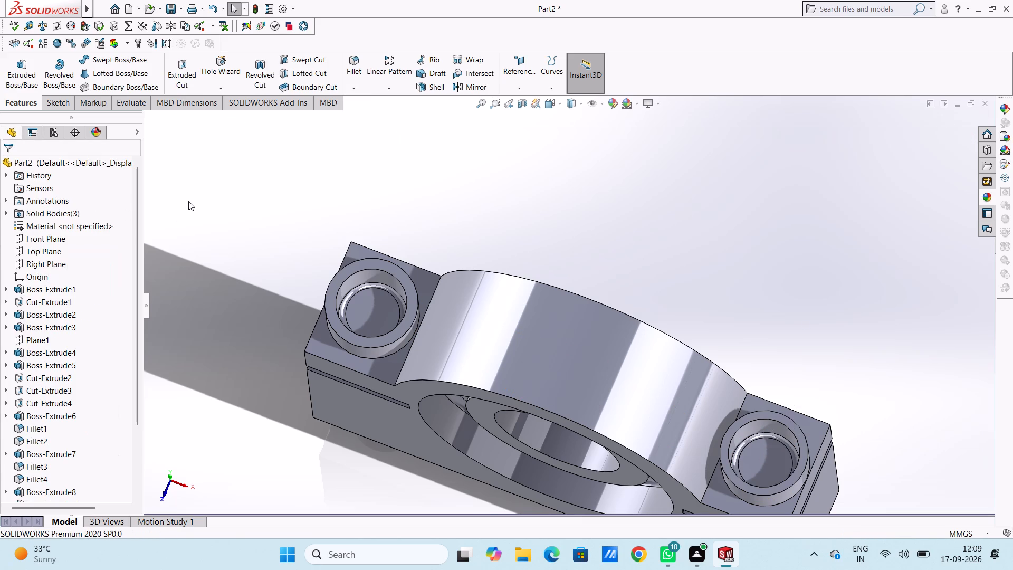
Fillet the cap's front arc, both flanges' front, outer and rear edges, and the arc-to-flange junction beside the 36 mm ring with a symmetric 1 mm radius.
click(188, 201)
middle_drag(264, 228, 290, 127)
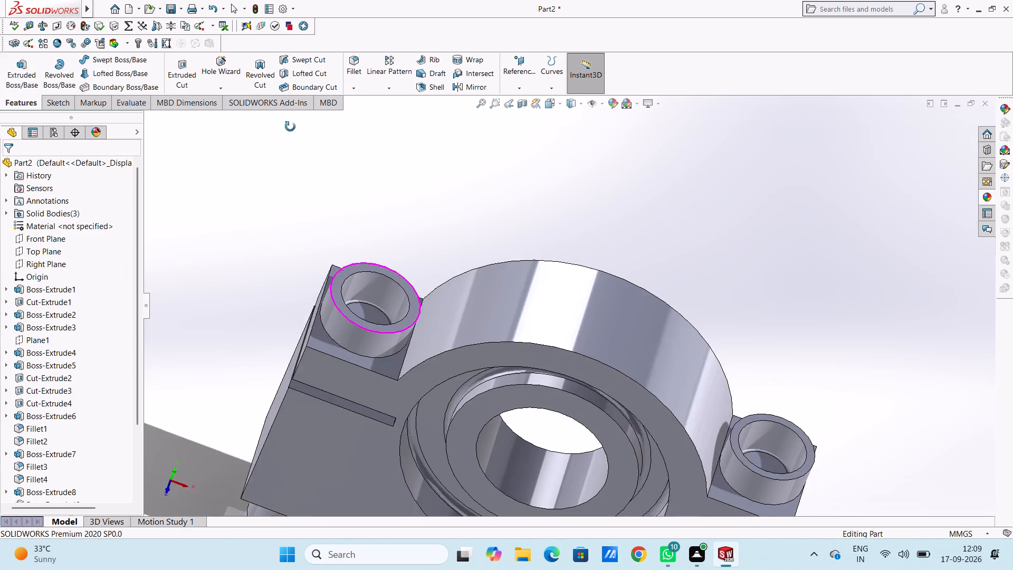
middle_drag(290, 127, 289, 122)
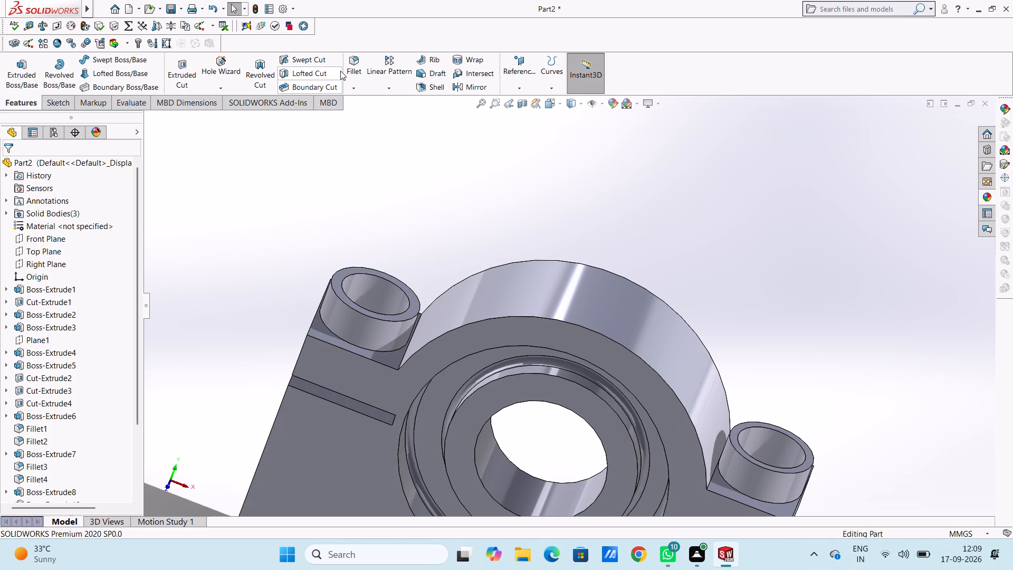
click(351, 62)
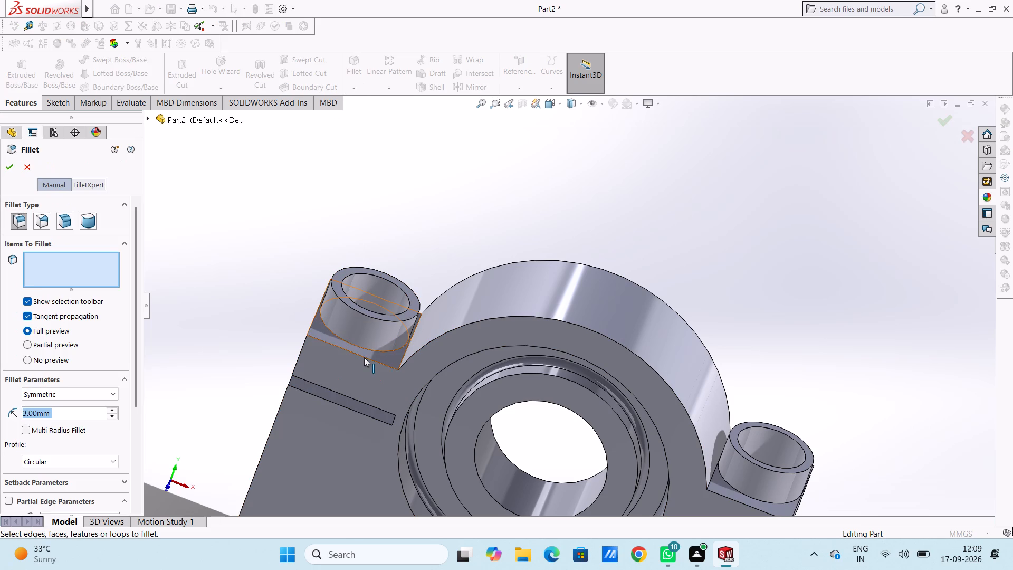
click(364, 357)
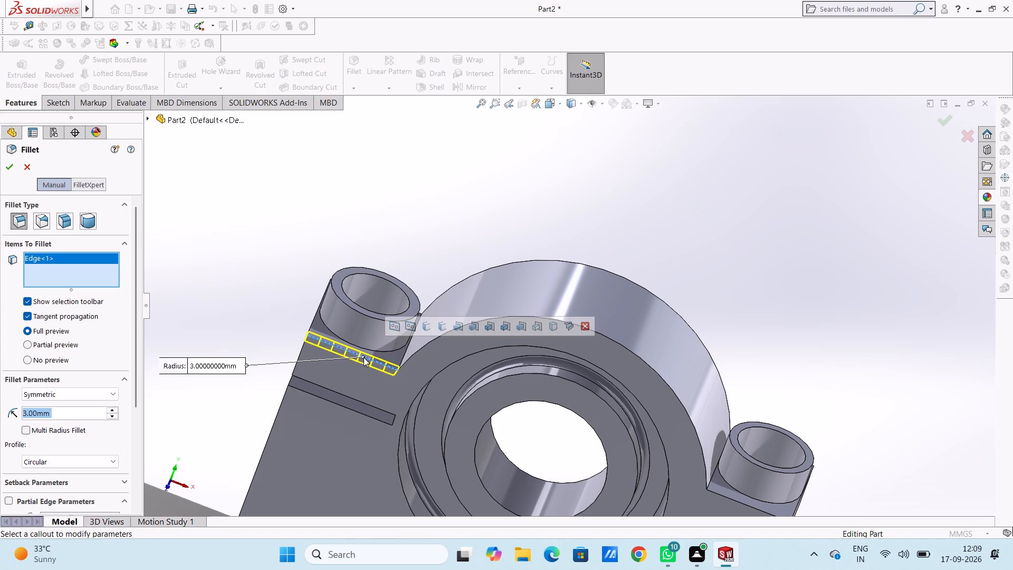
key(1)
key(Return)
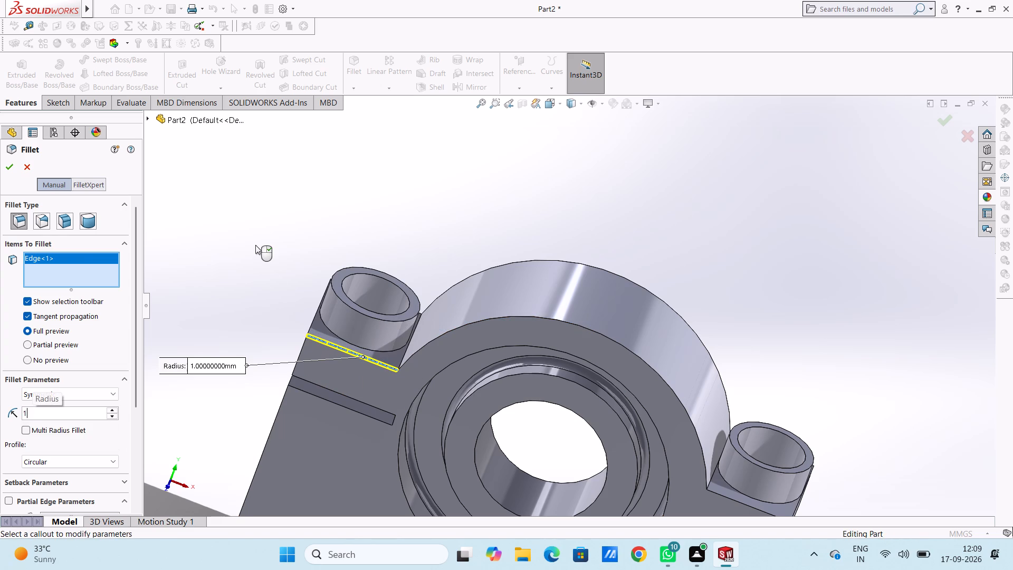
click(313, 324)
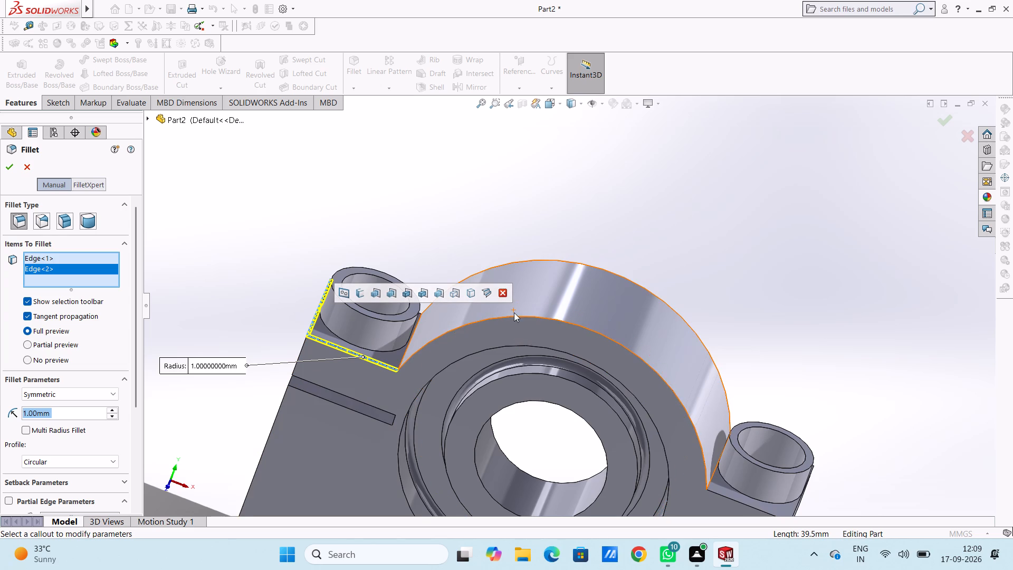
click(515, 316)
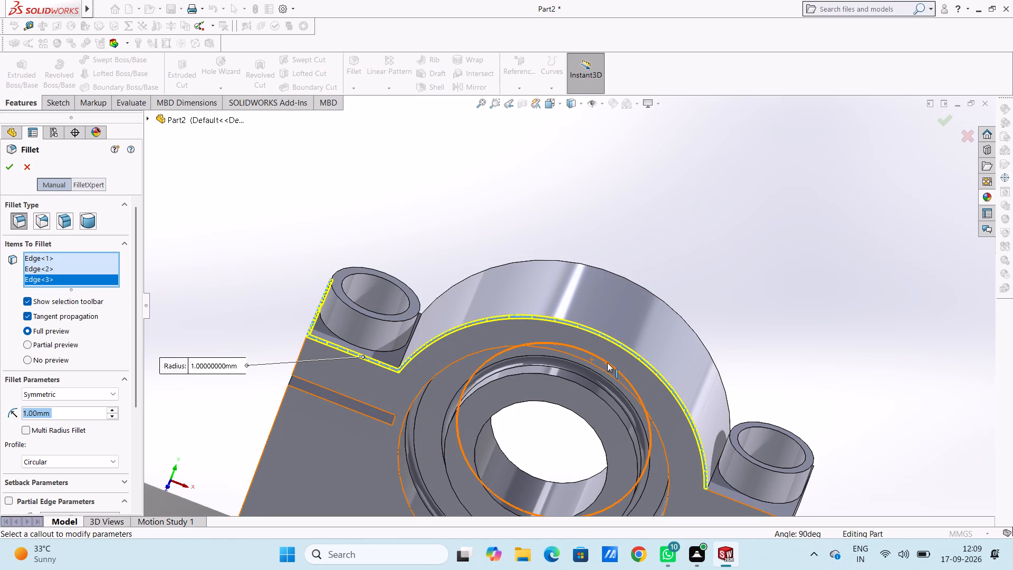
middle_drag(609, 362, 516, 328)
scroll(600, 476, down, 3)
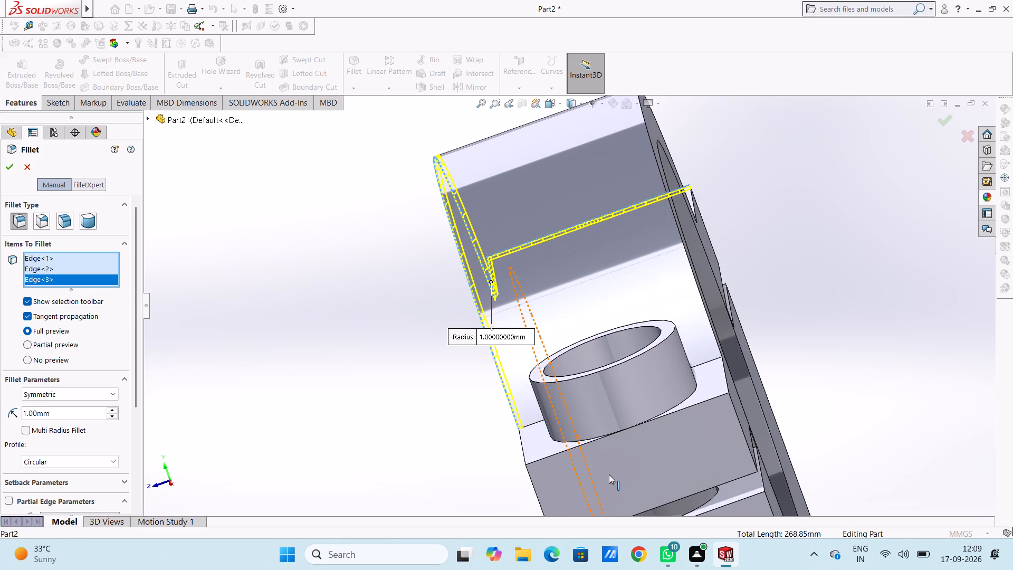
click(522, 450)
click(532, 425)
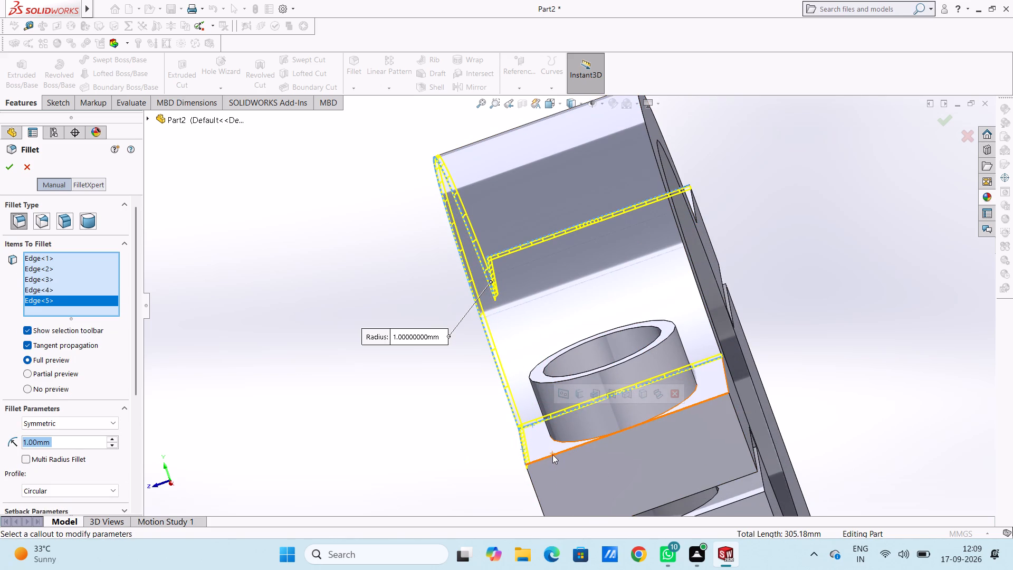
click(552, 454)
middle_drag(815, 304, 774, 363)
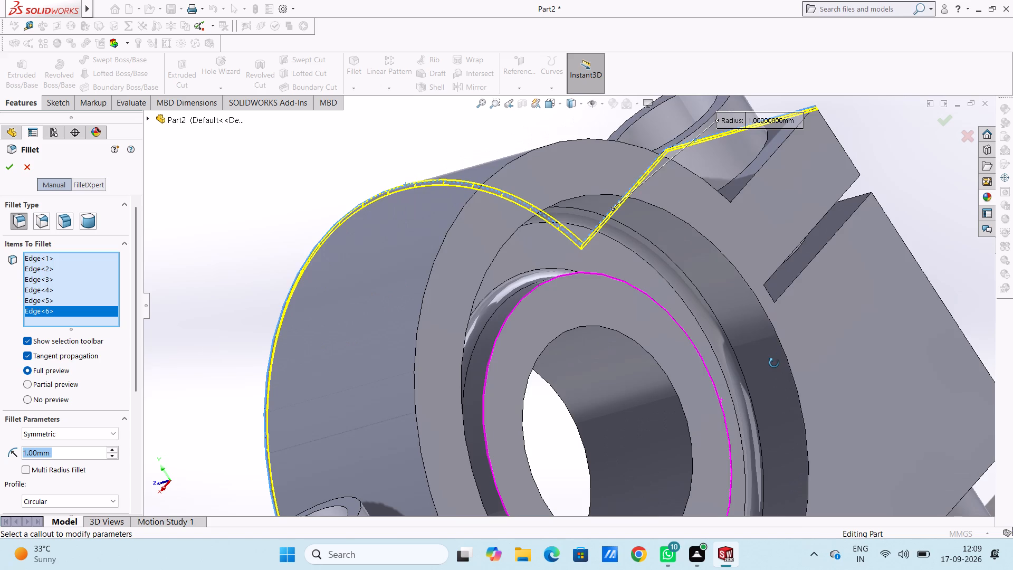
middle_drag(774, 363, 770, 363)
scroll(761, 377, up, 4)
scroll(520, 447, down, 5)
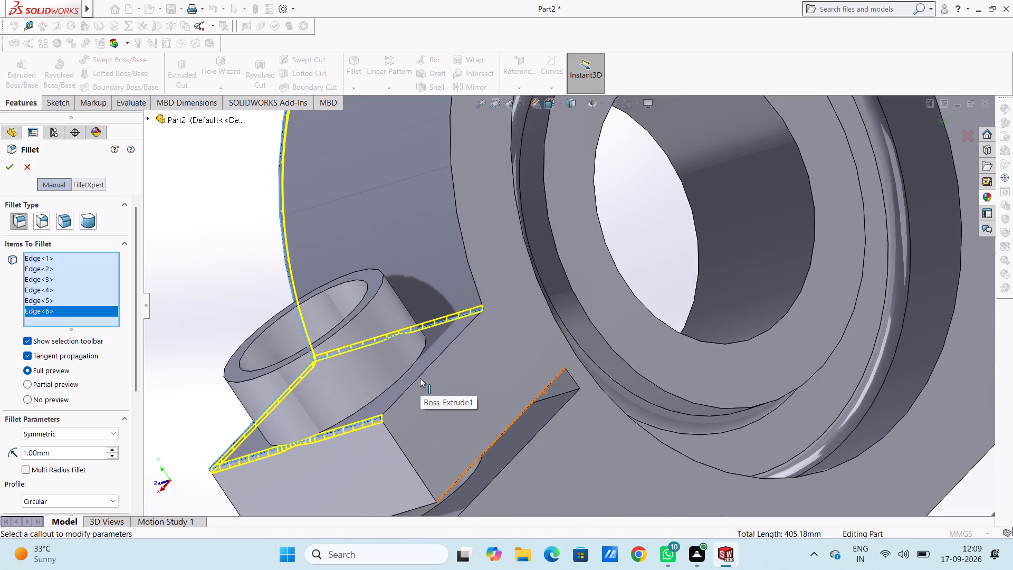
click(421, 375)
scroll(490, 345, up, 3)
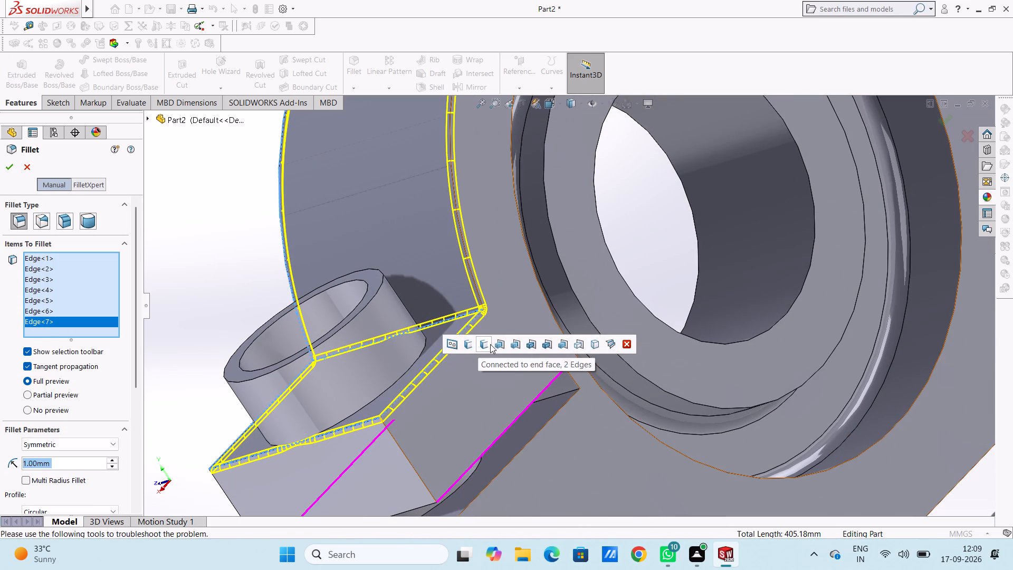
scroll(490, 344, up, 2)
scroll(600, 269, up, 5)
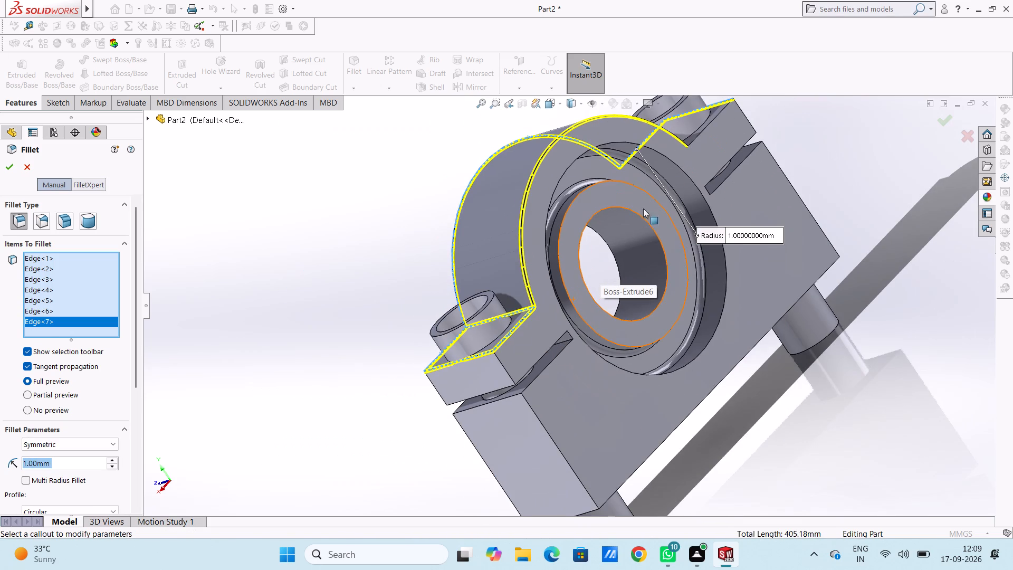
middle_drag(802, 113, 783, 279)
scroll(800, 144, up, 1)
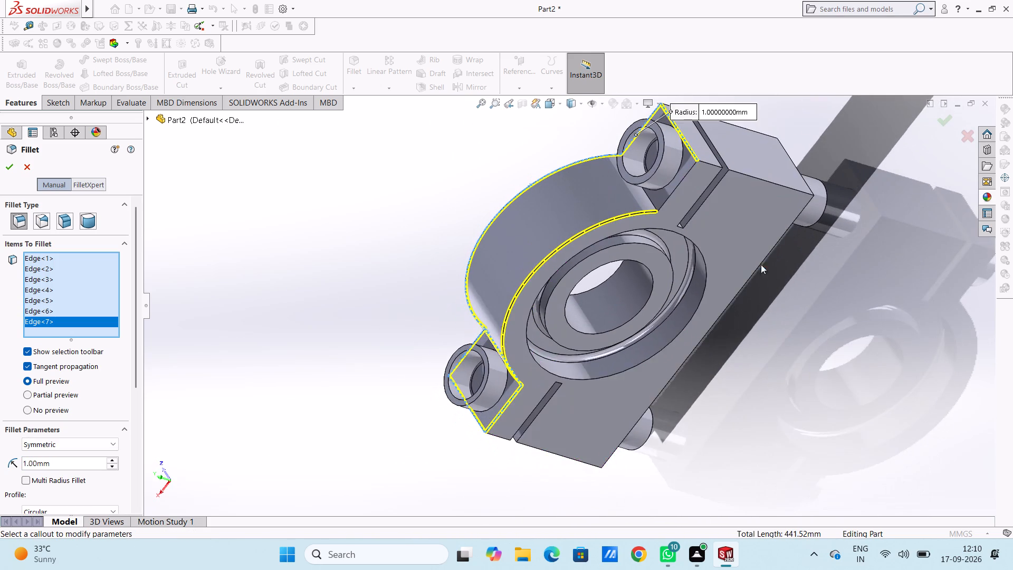
scroll(690, 180, down, 2)
click(657, 203)
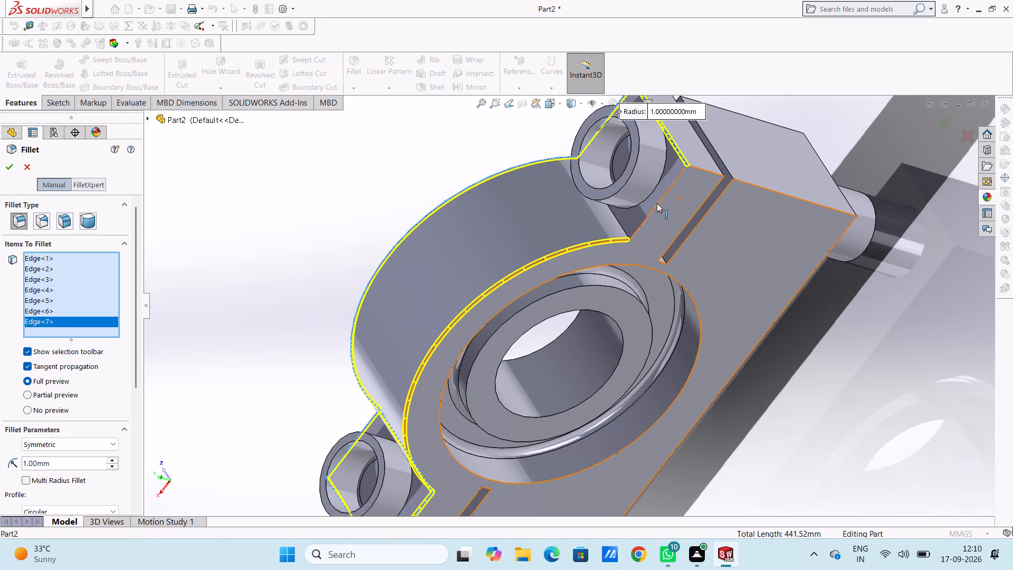
click(9, 168)
click(237, 204)
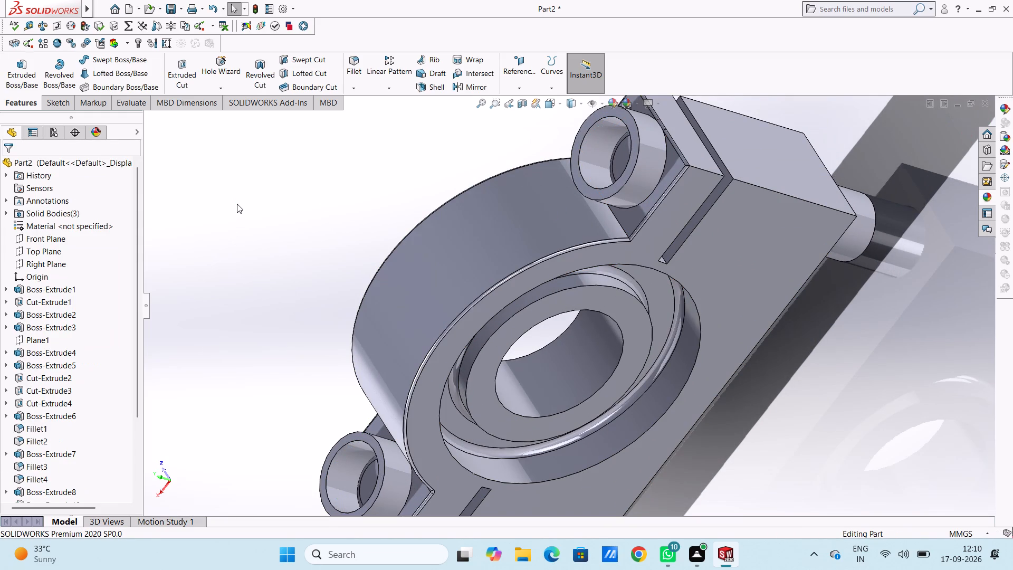
Fillet the outer bottom edge of the 38 mm ring, where it meets the flange, with a symmetric 1 mm radius.
key(ctrl+7)
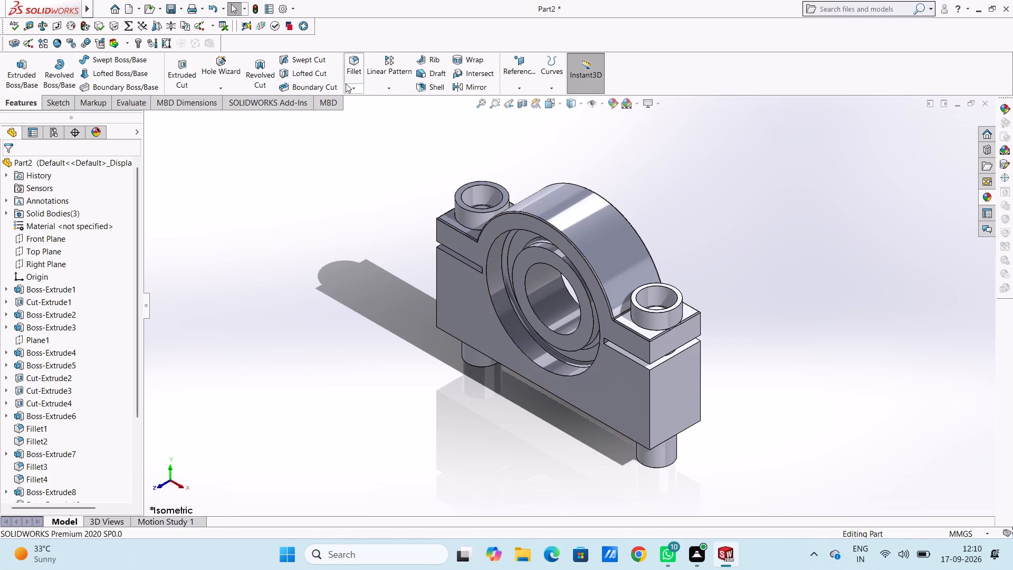
click(349, 62)
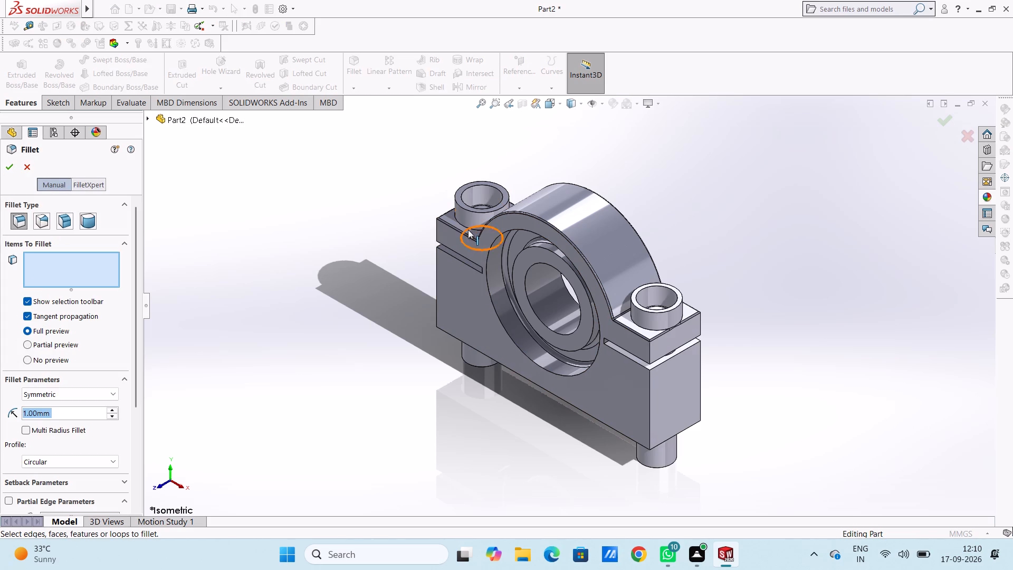
click(469, 229)
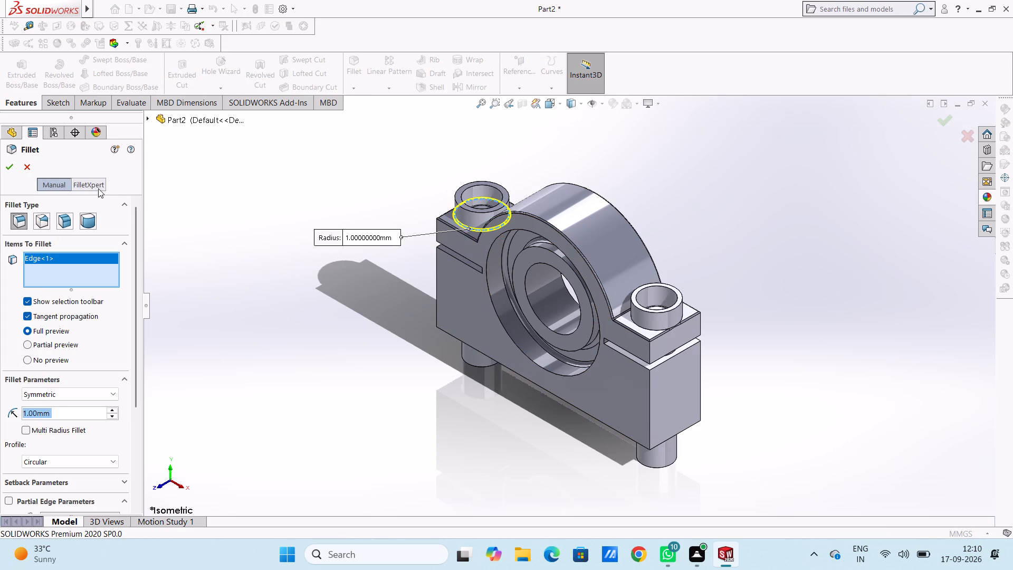
click(13, 168)
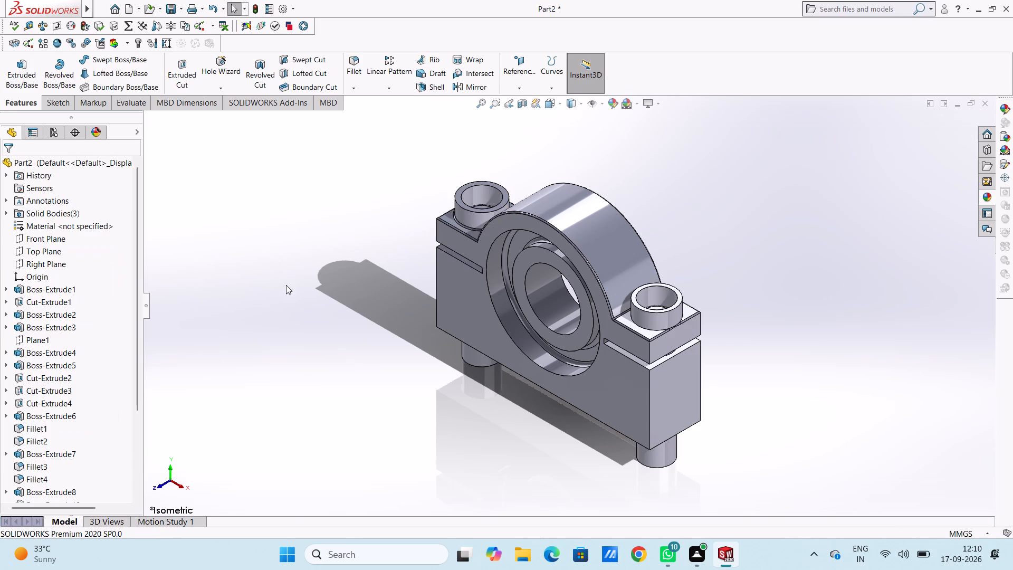
Fillet the outer bottom edge of the 36 mm ring on the other flange with a symmetric 1 mm radius.
click(652, 330)
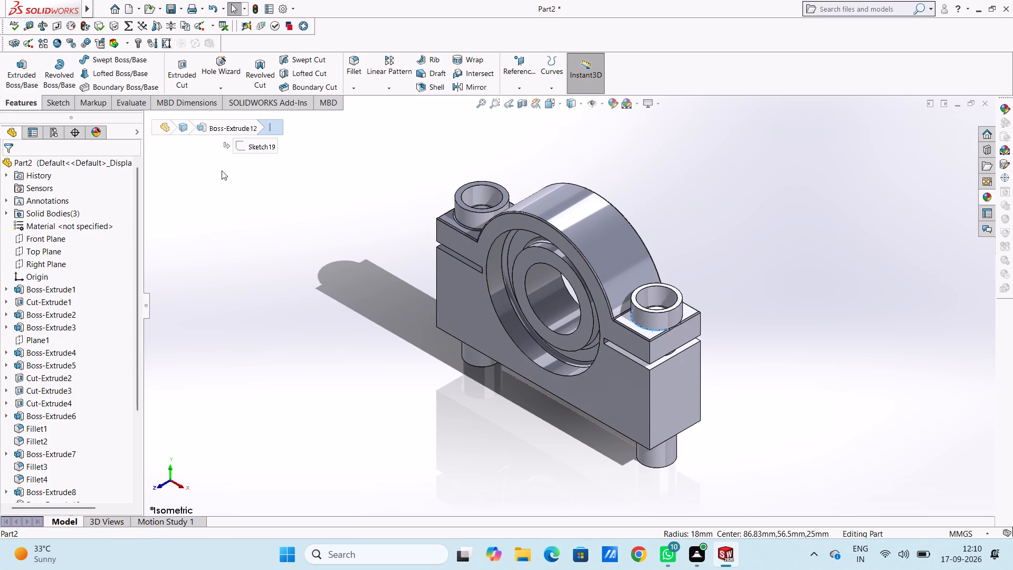
click(347, 58)
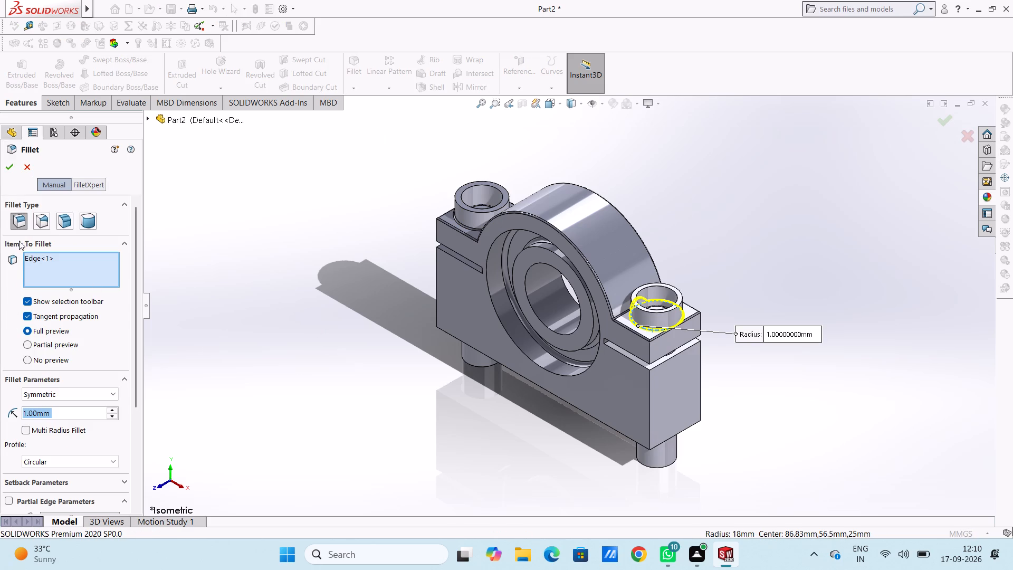
click(7, 172)
click(313, 363)
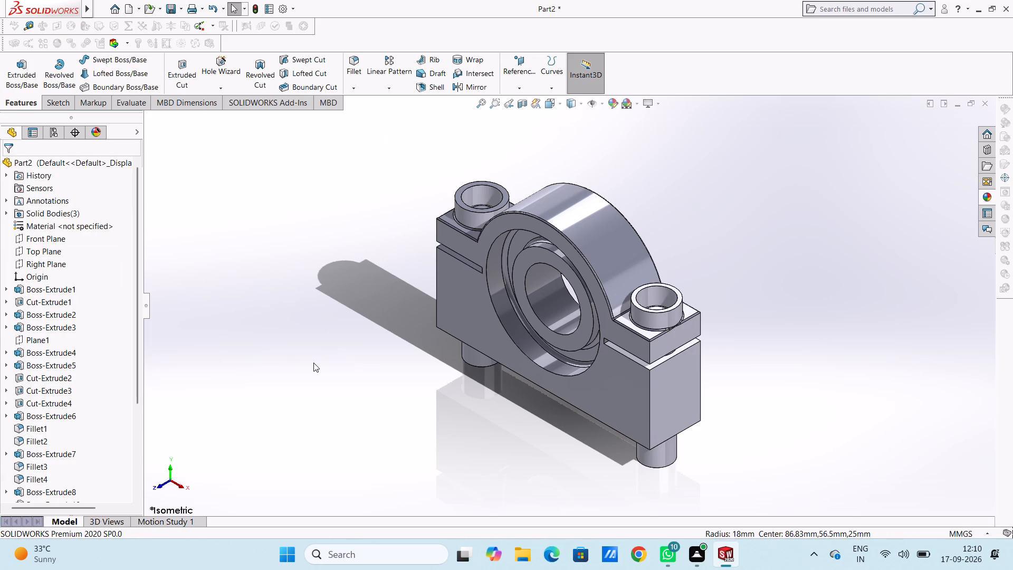
Examine the bearing block from several angles, checking the rings, cap, side slots and bolt cylinders, and finish in isometric view.
middle_drag(319, 363, 371, 443)
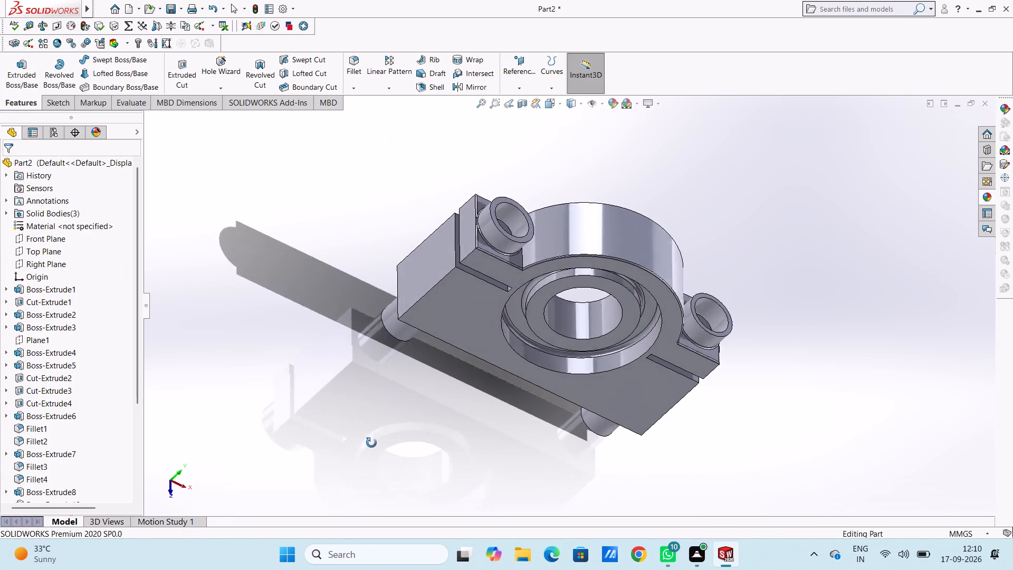
middle_drag(371, 443, 368, 446)
middle_drag(451, 395, 435, 348)
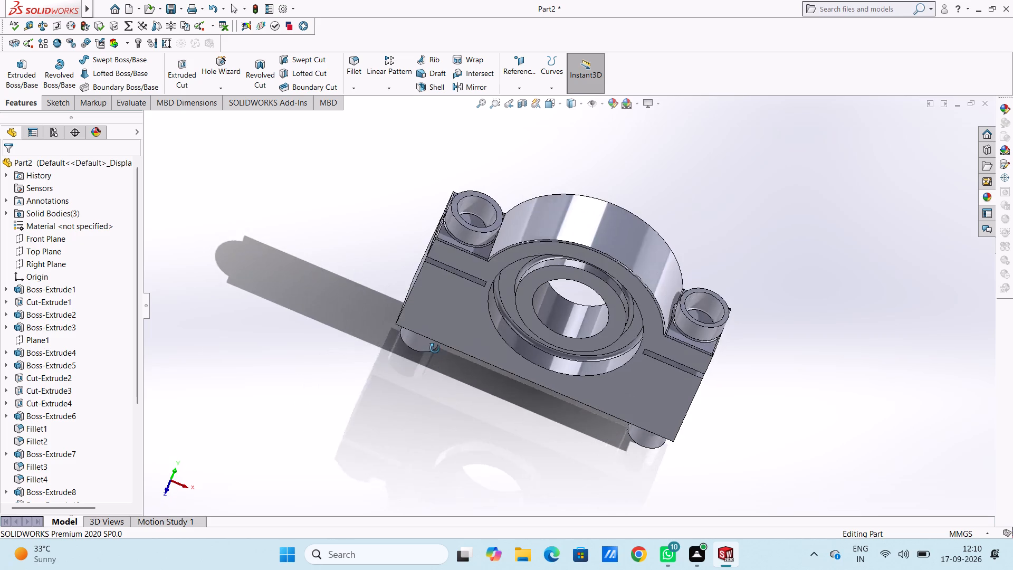
middle_drag(435, 348, 446, 272)
middle_click(447, 273)
middle_drag(449, 275, 450, 303)
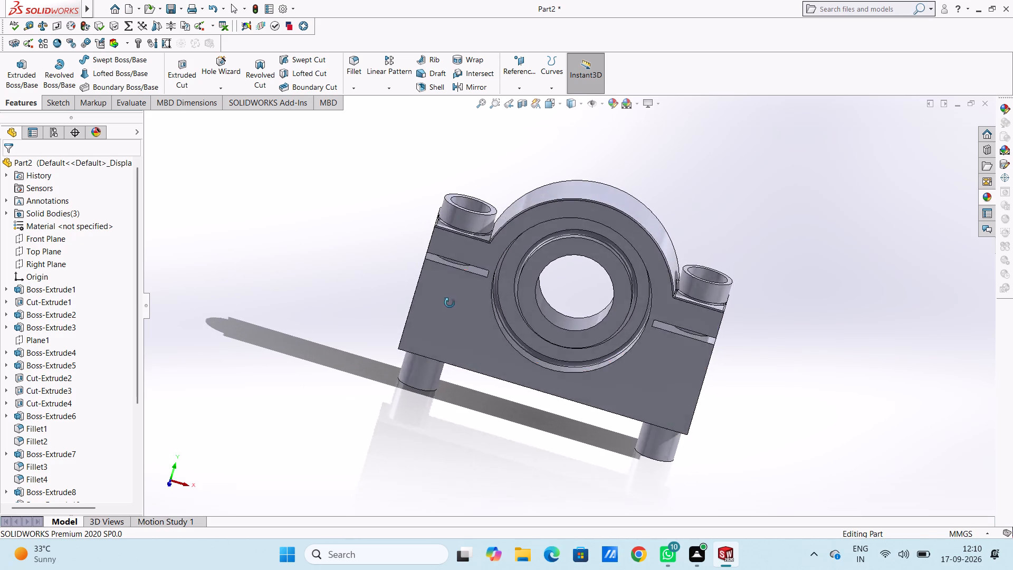
middle_drag(450, 303, 450, 322)
middle_drag(479, 452, 467, 395)
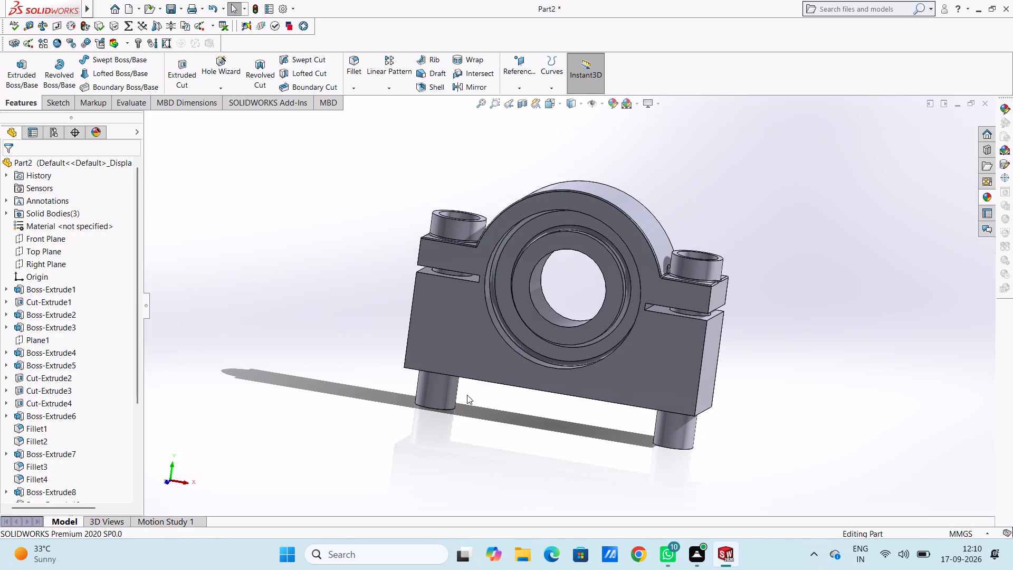
middle_drag(488, 441, 486, 441)
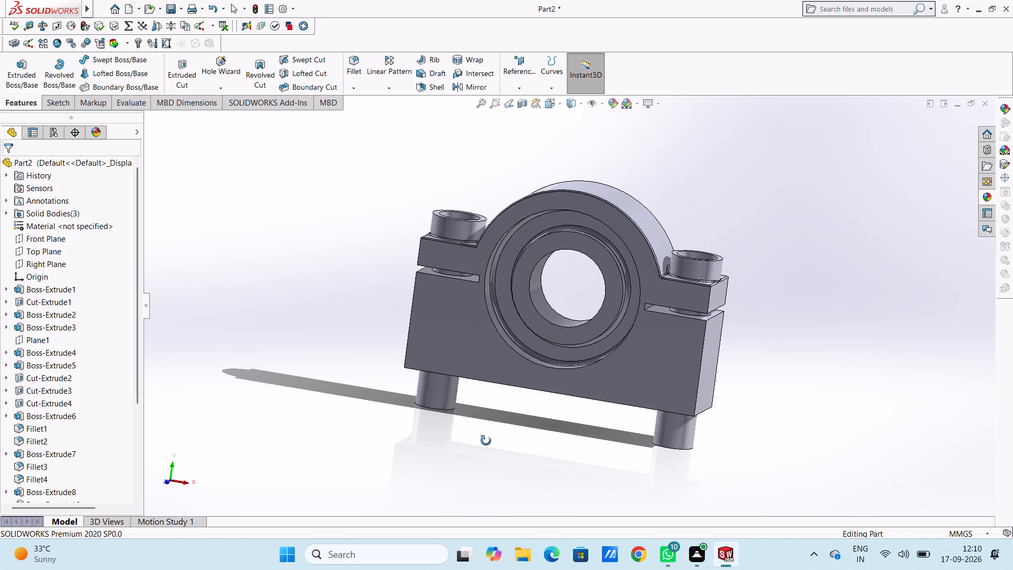
middle_drag(486, 441, 482, 443)
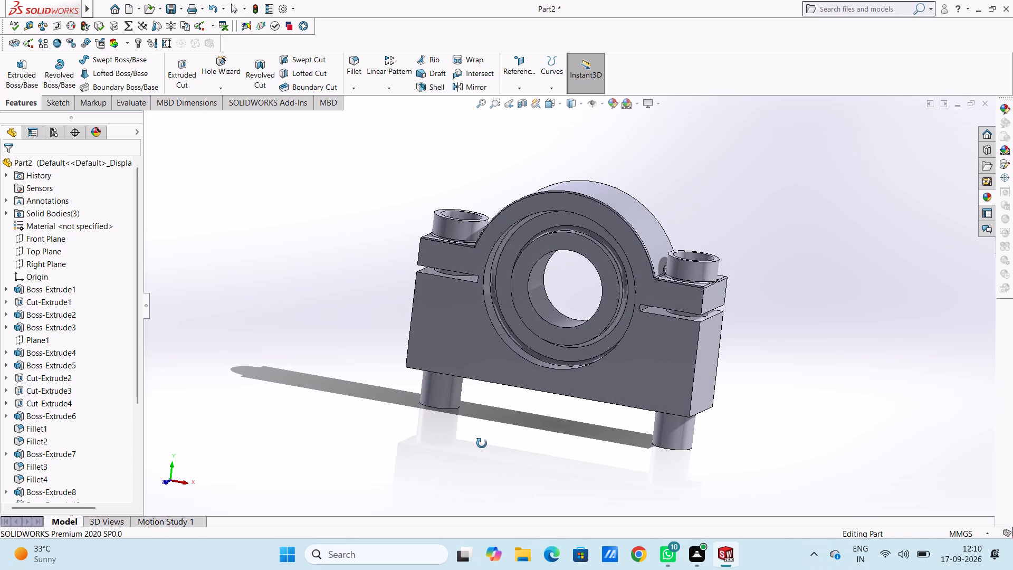
middle_drag(482, 443, 457, 444)
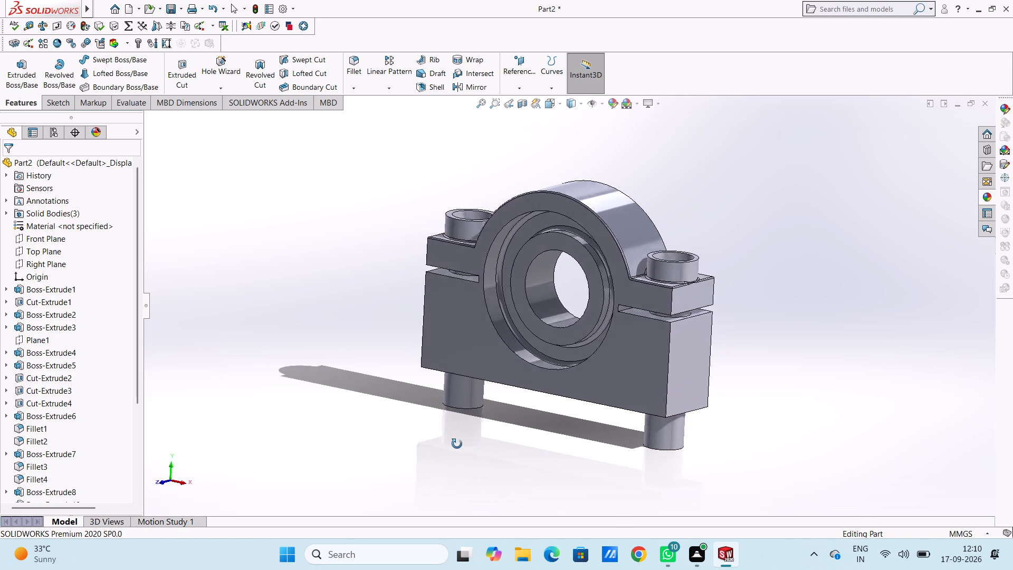
middle_drag(457, 444, 443, 449)
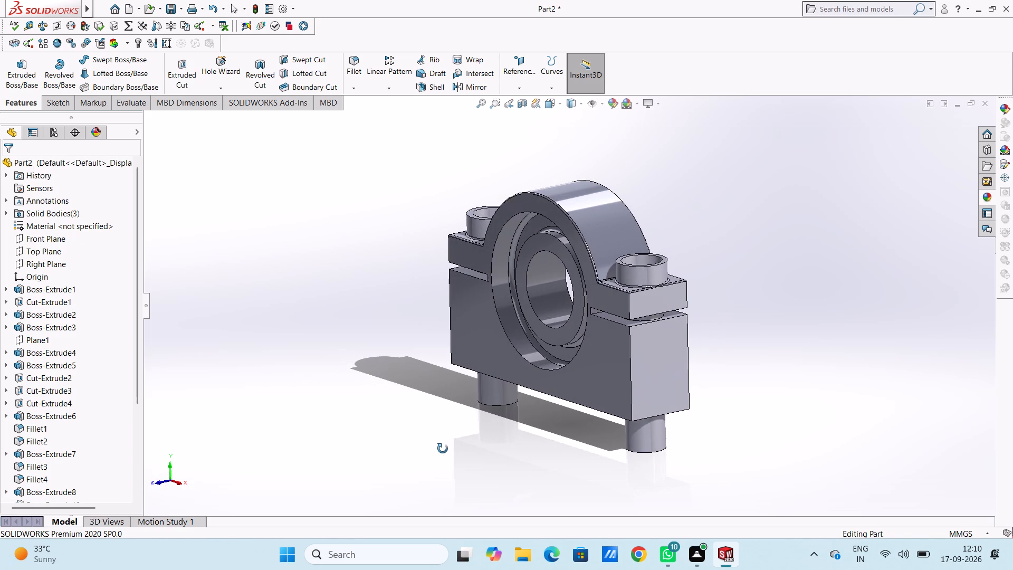
middle_drag(443, 449, 444, 450)
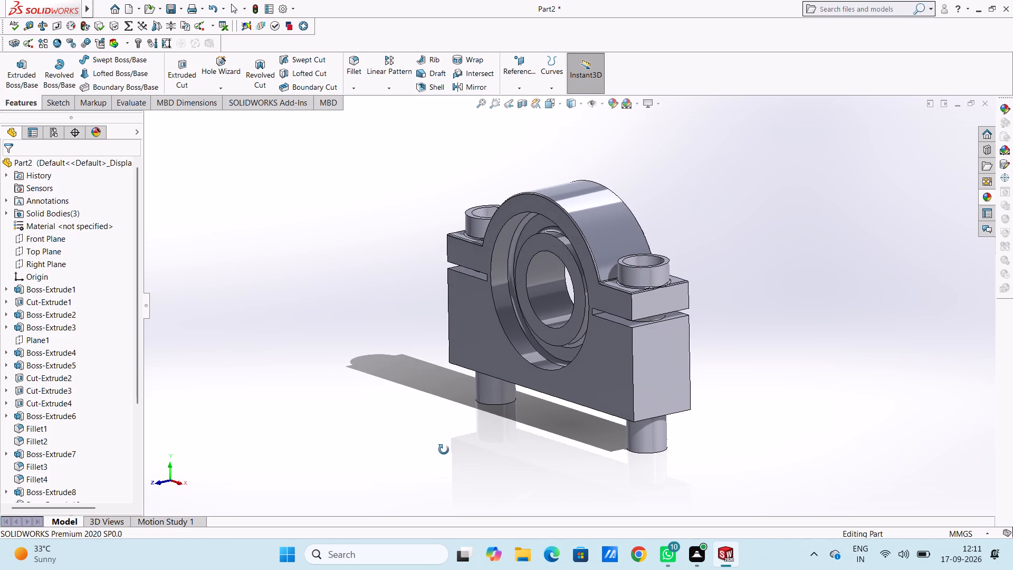
middle_drag(444, 450, 455, 470)
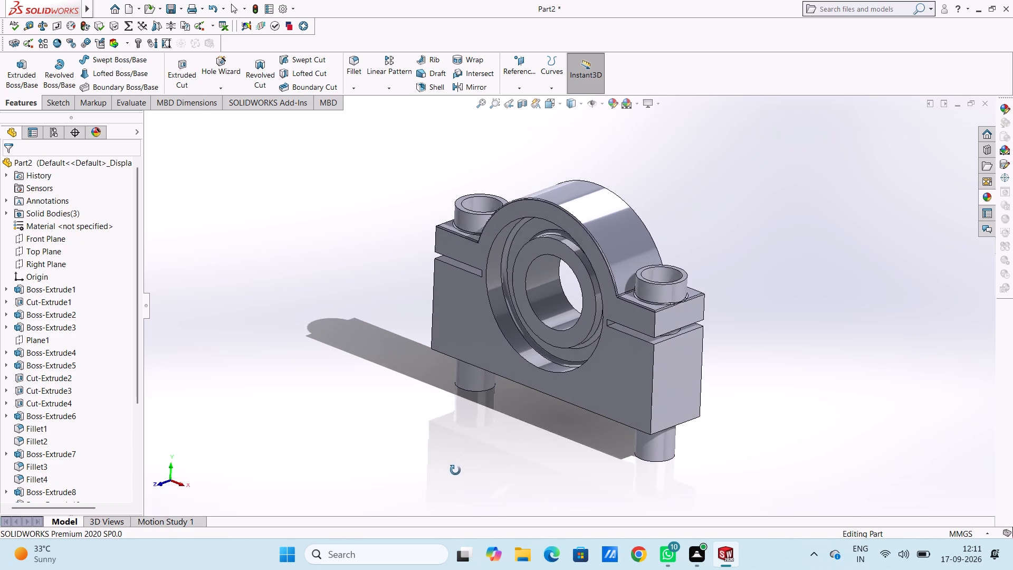
middle_drag(455, 470, 473, 509)
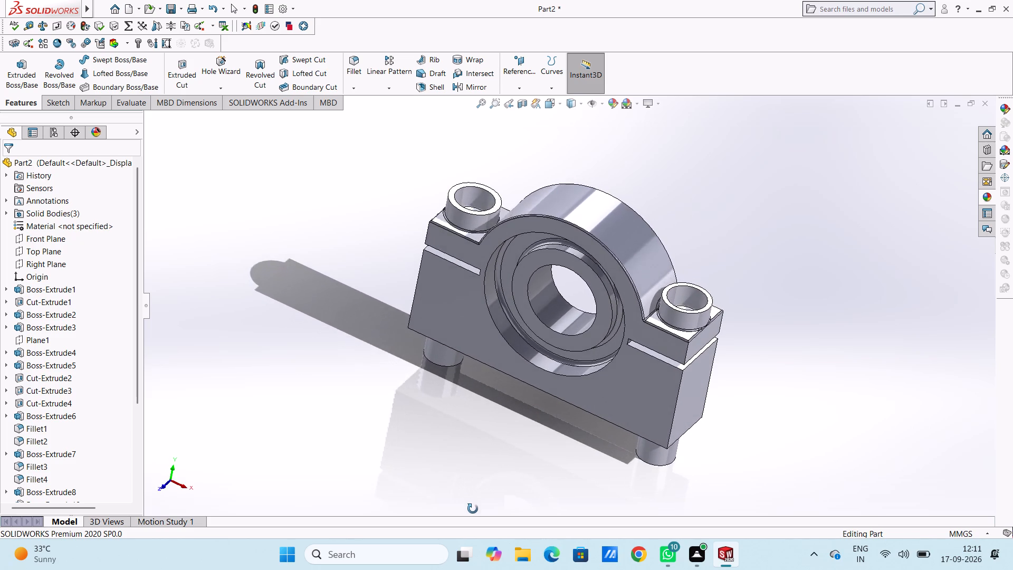
middle_drag(473, 509, 473, 511)
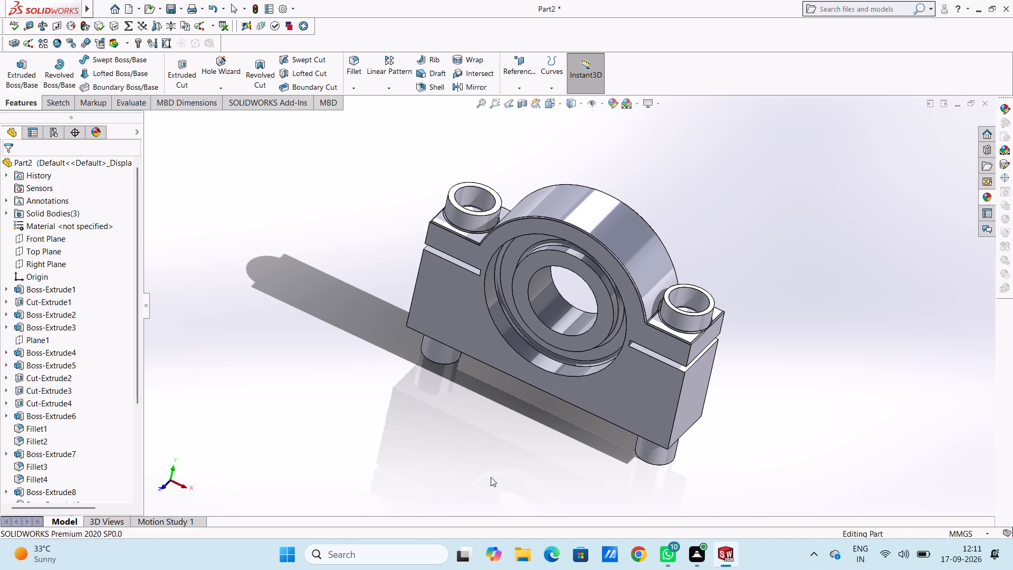
scroll(467, 469, up, 2)
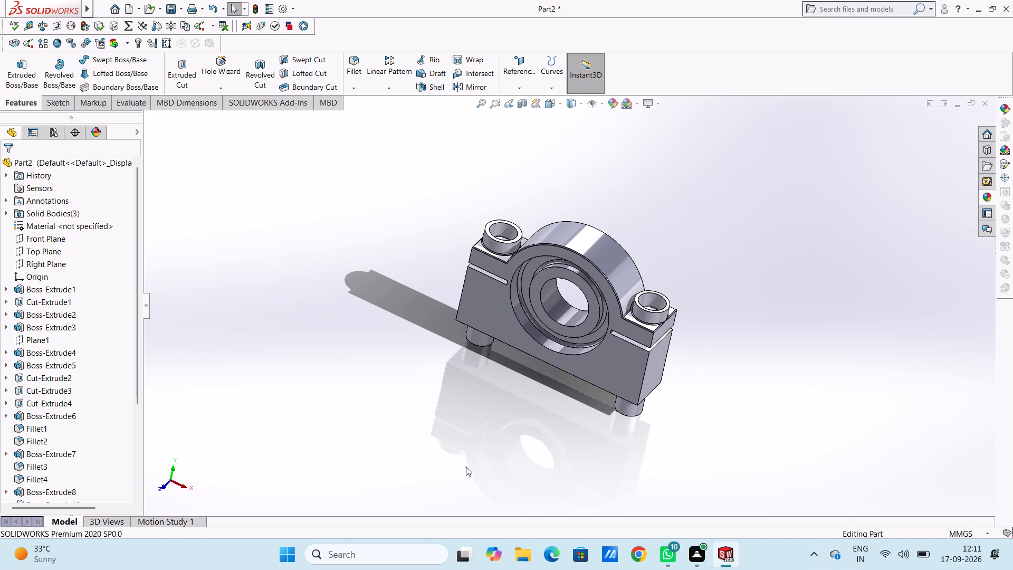
key(ctrl+7)
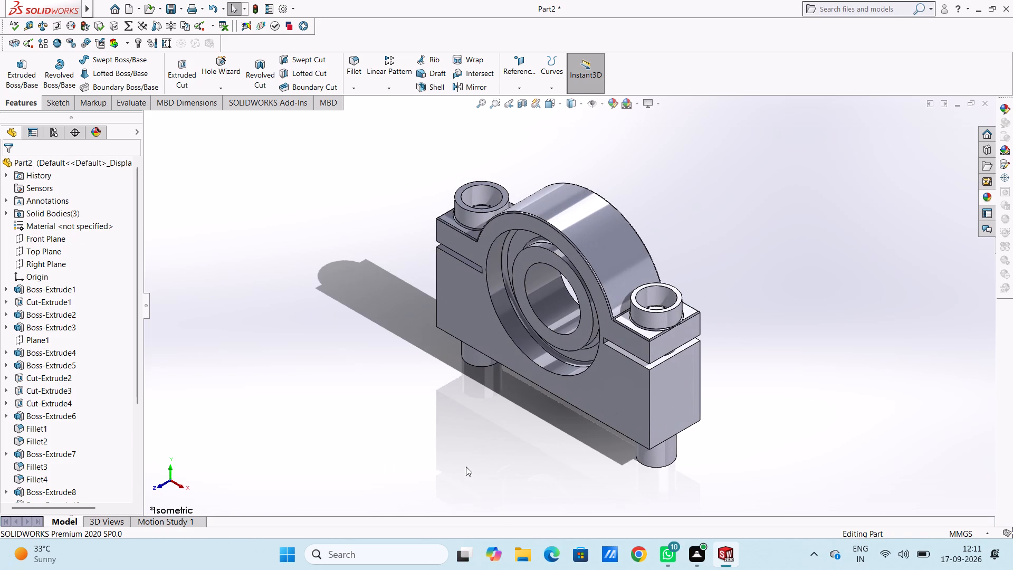
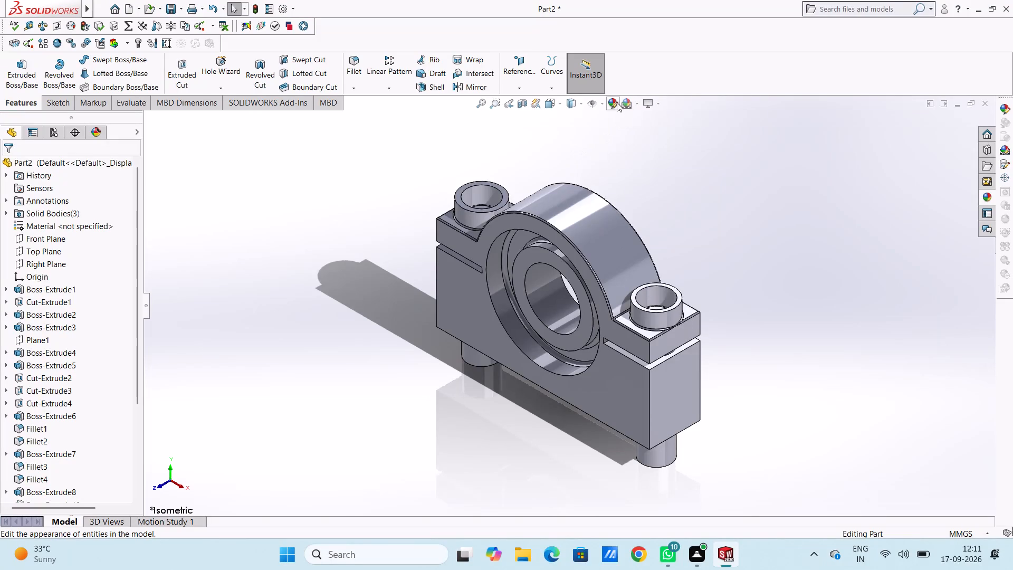
Apply a light blue-violet colour from the standard swatches to the whole part.
click(616, 101)
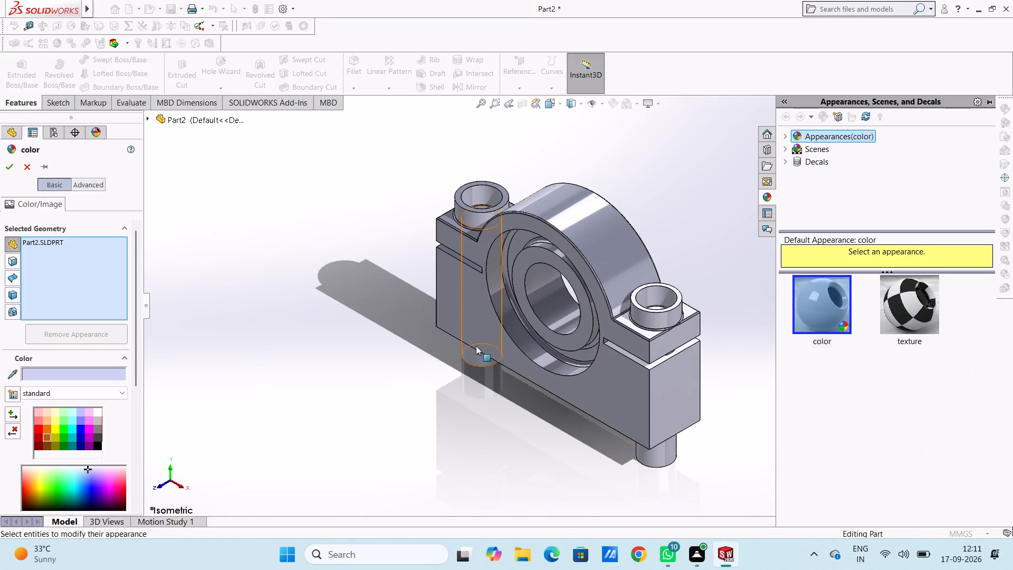
click(80, 420)
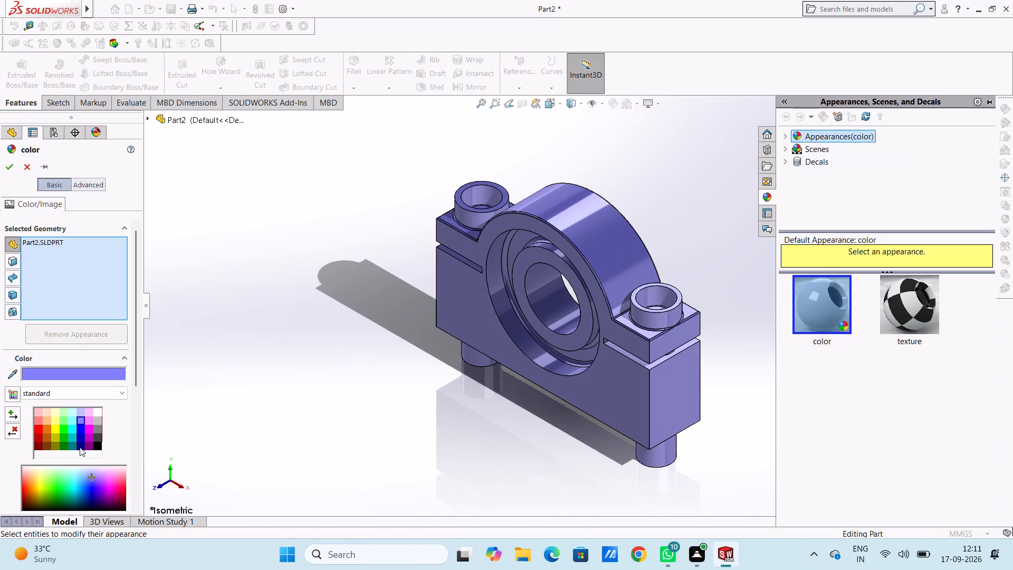
click(79, 430)
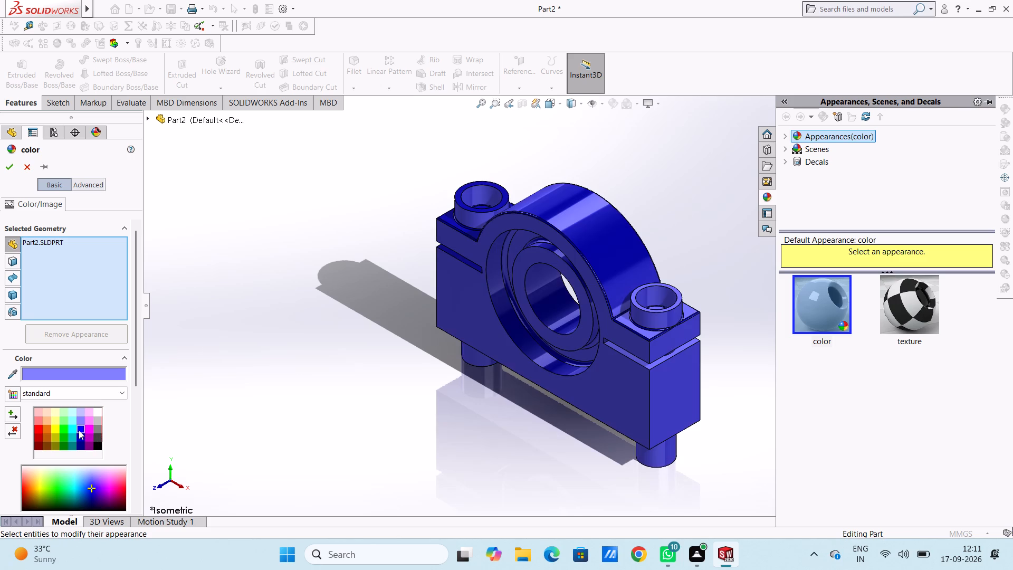
click(79, 436)
click(82, 420)
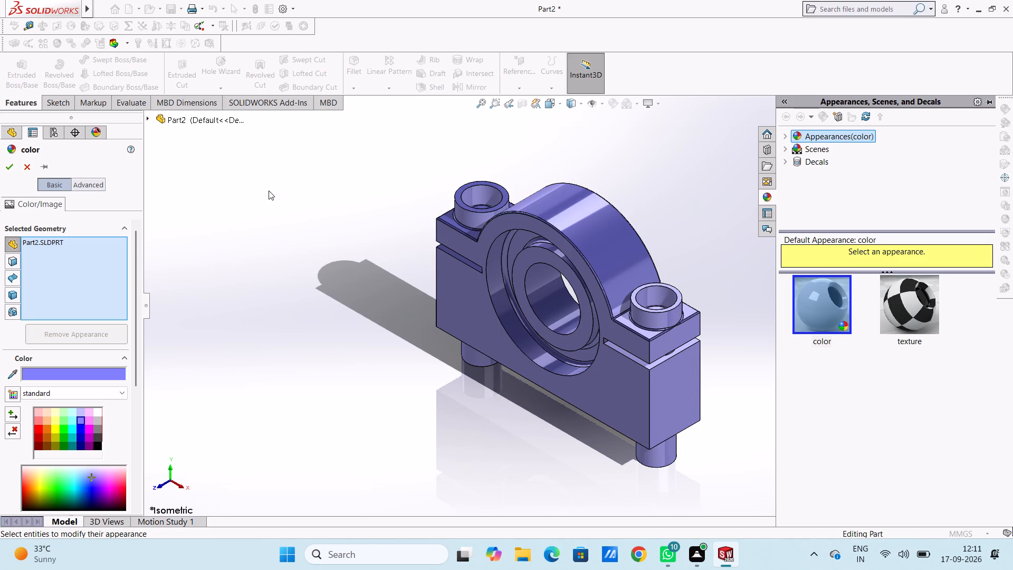
click(9, 168)
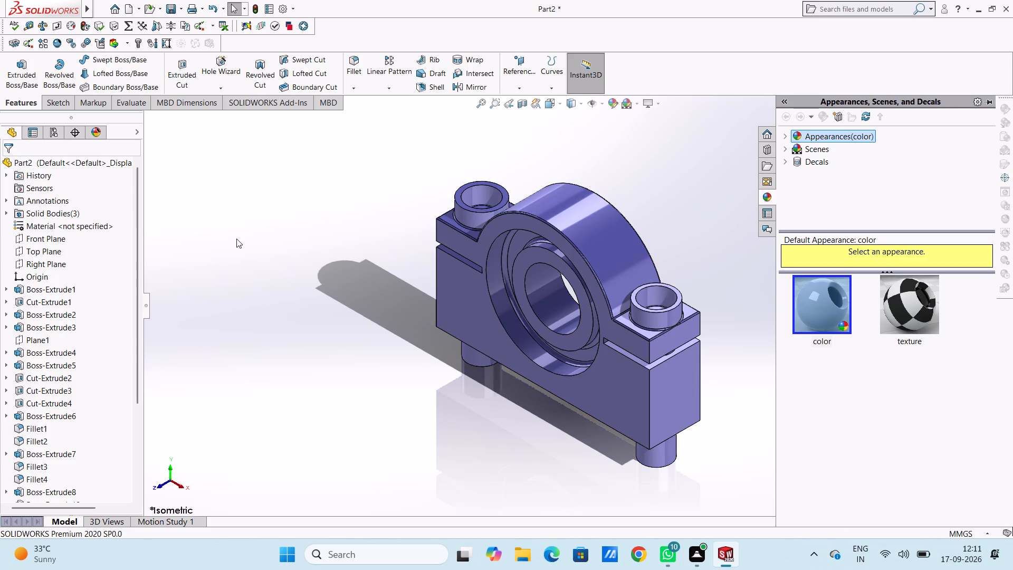
click(236, 239)
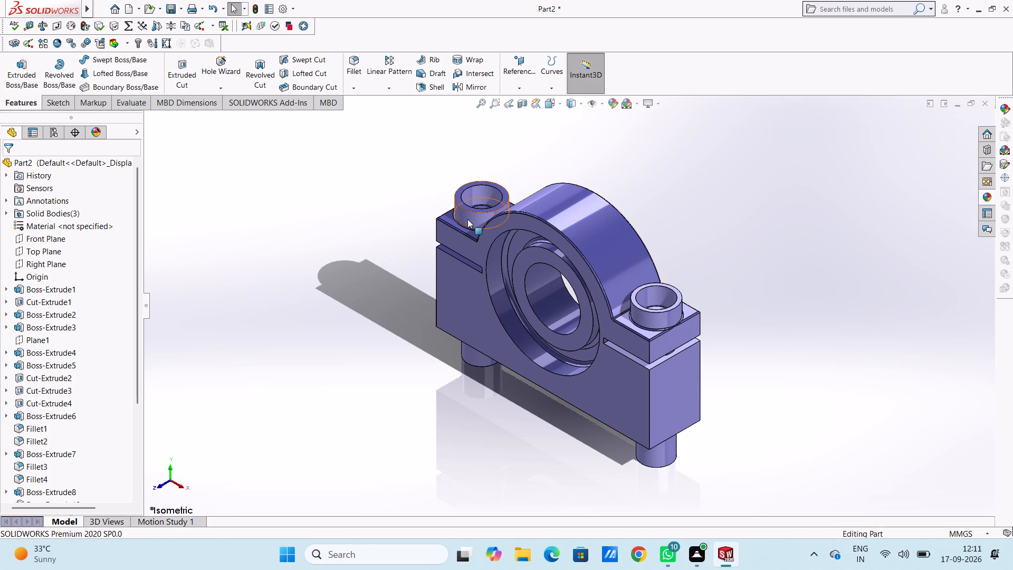
Colour the outer, top and inner faces of the 38 mm and 36 mm rings white.
click(467, 219)
click(609, 106)
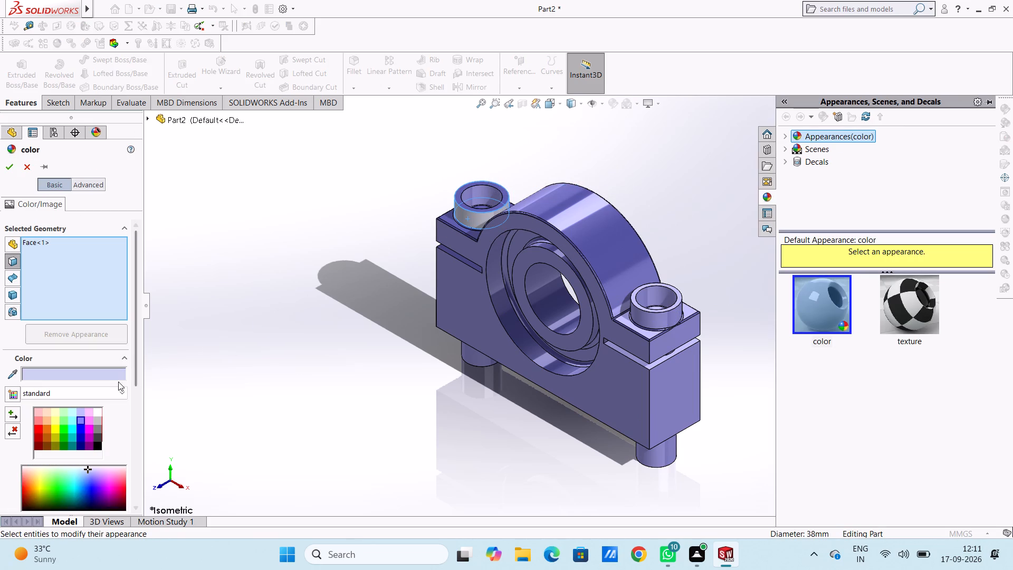
click(100, 413)
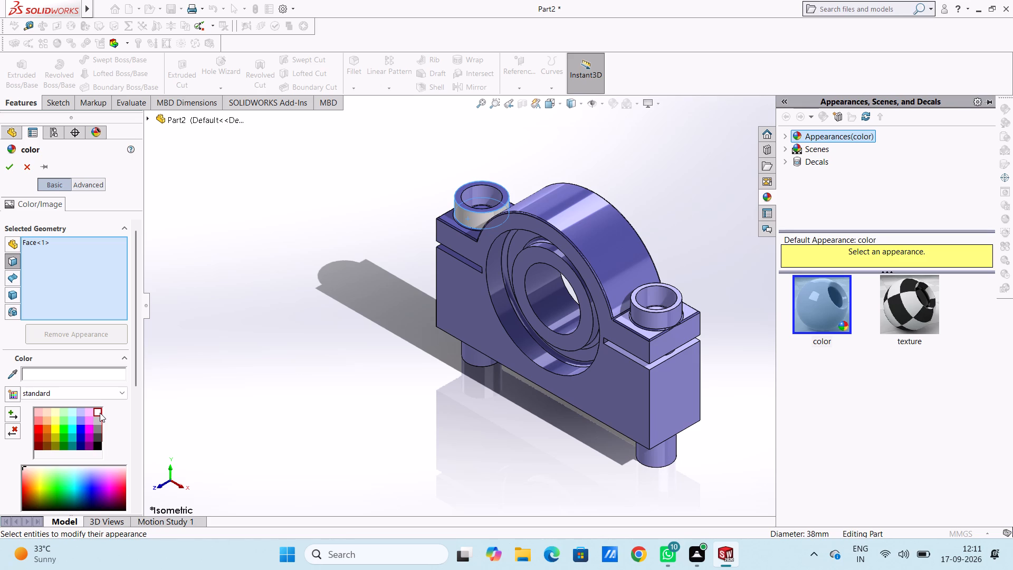
click(99, 420)
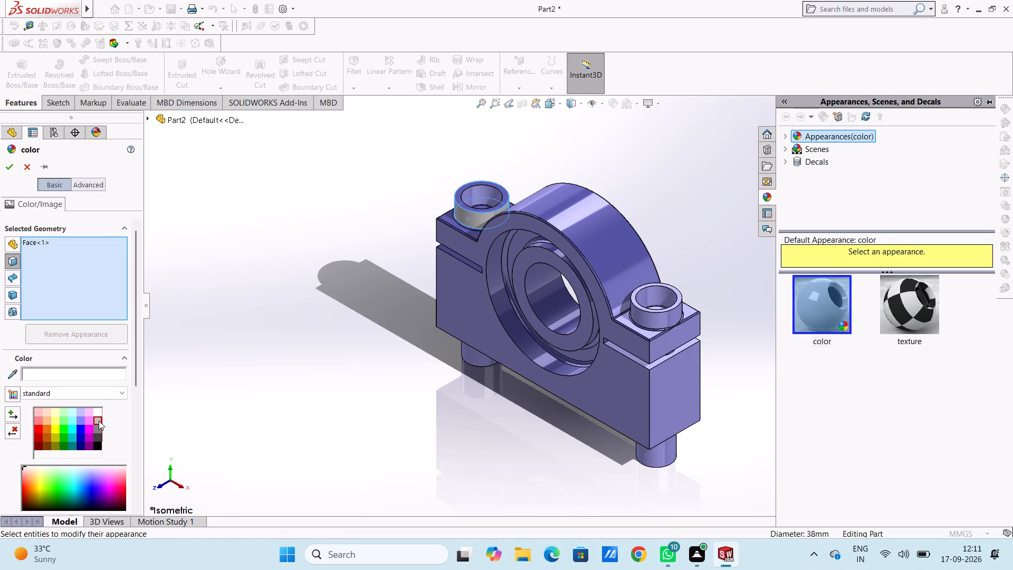
click(97, 431)
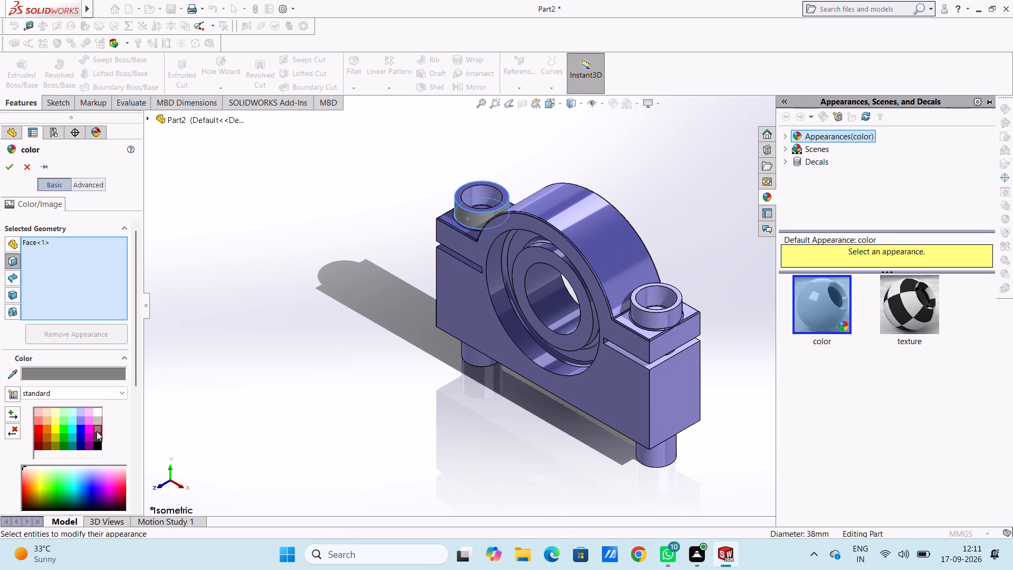
click(98, 411)
click(99, 420)
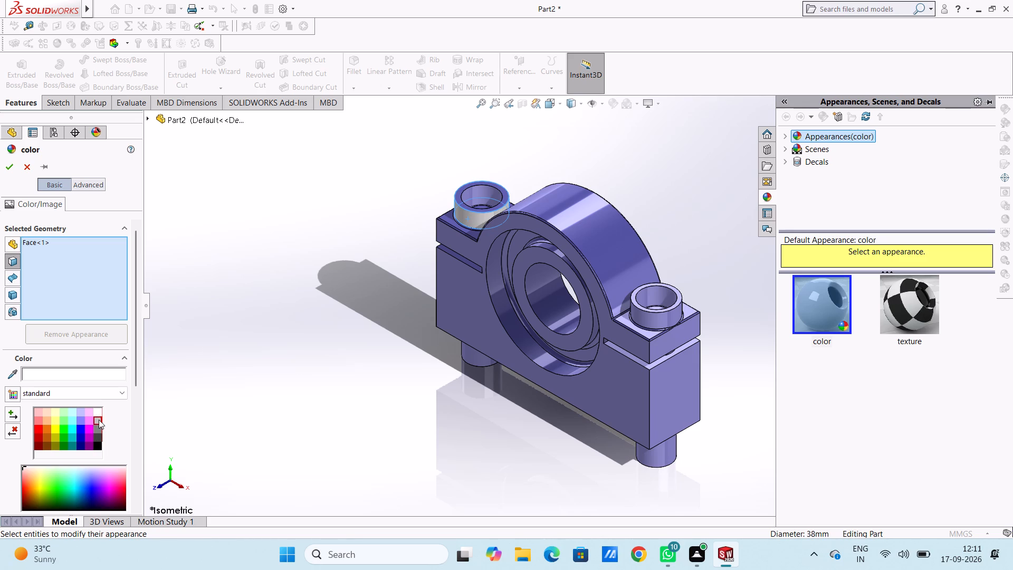
click(97, 413)
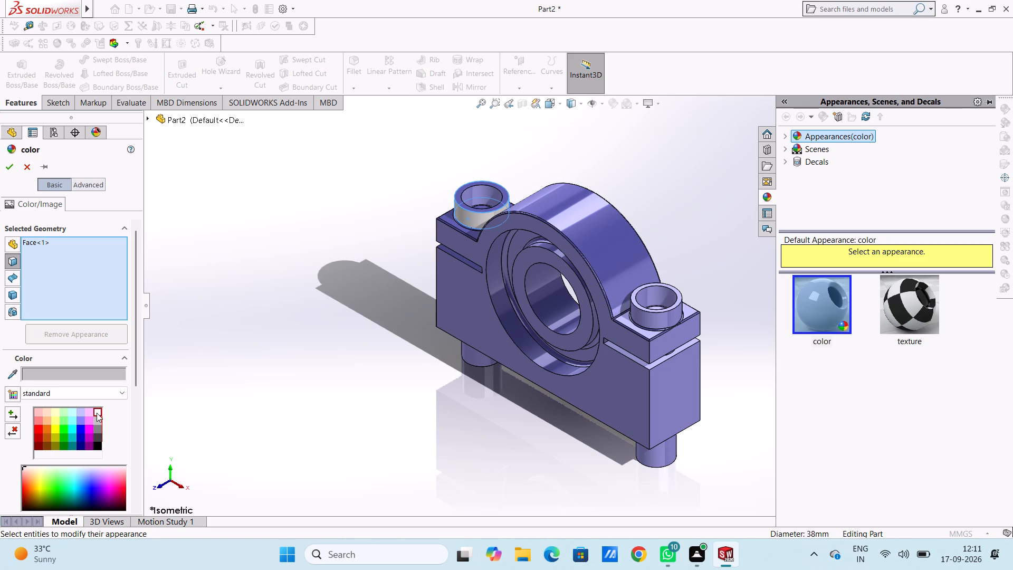
scroll(543, 225, down, 2)
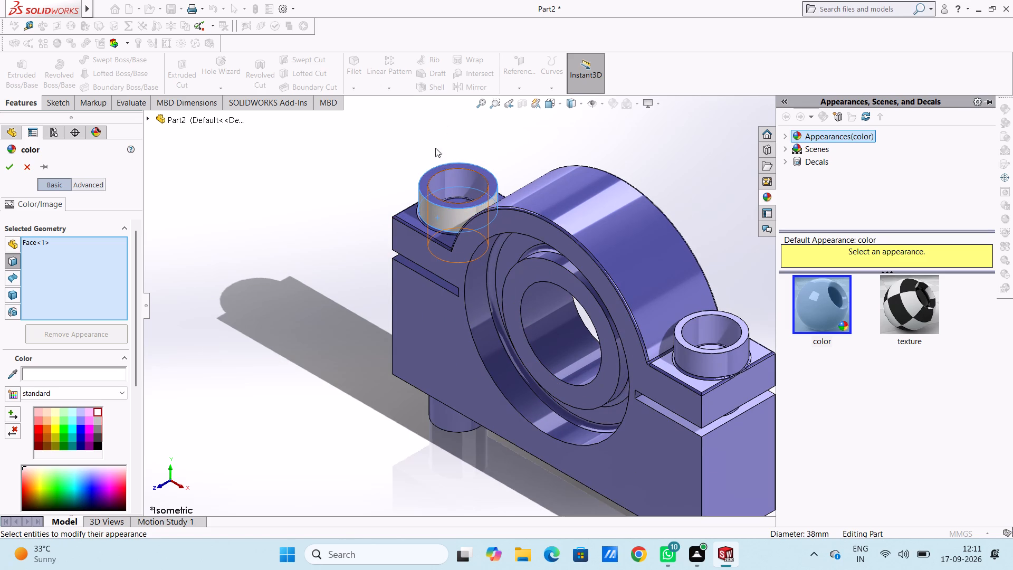
click(422, 181)
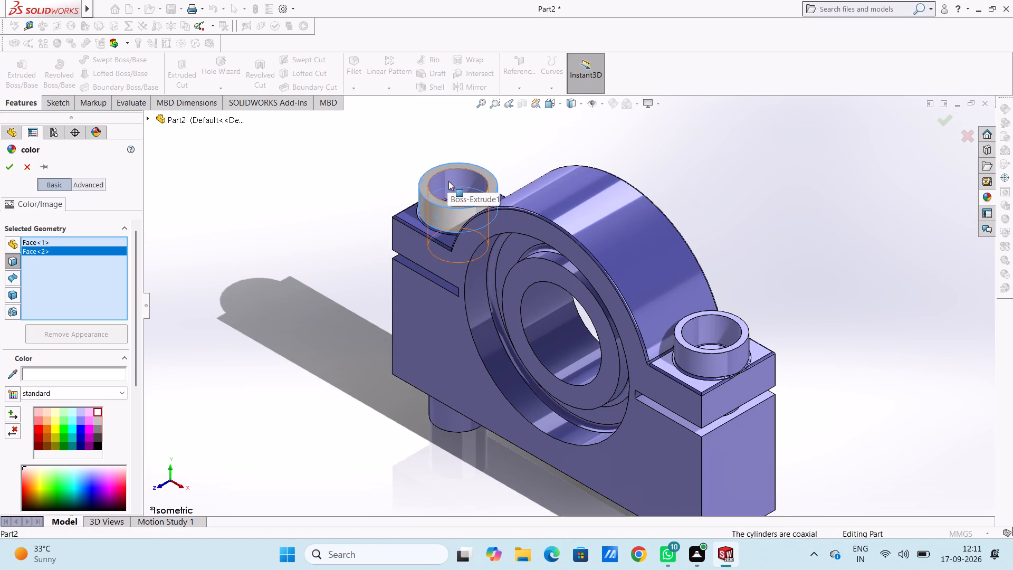
click(448, 181)
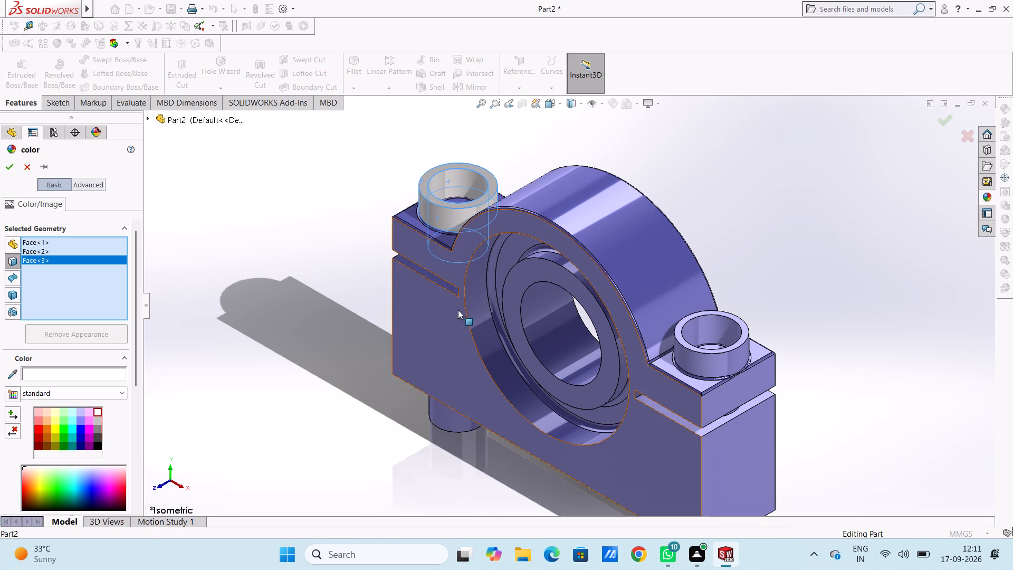
click(715, 328)
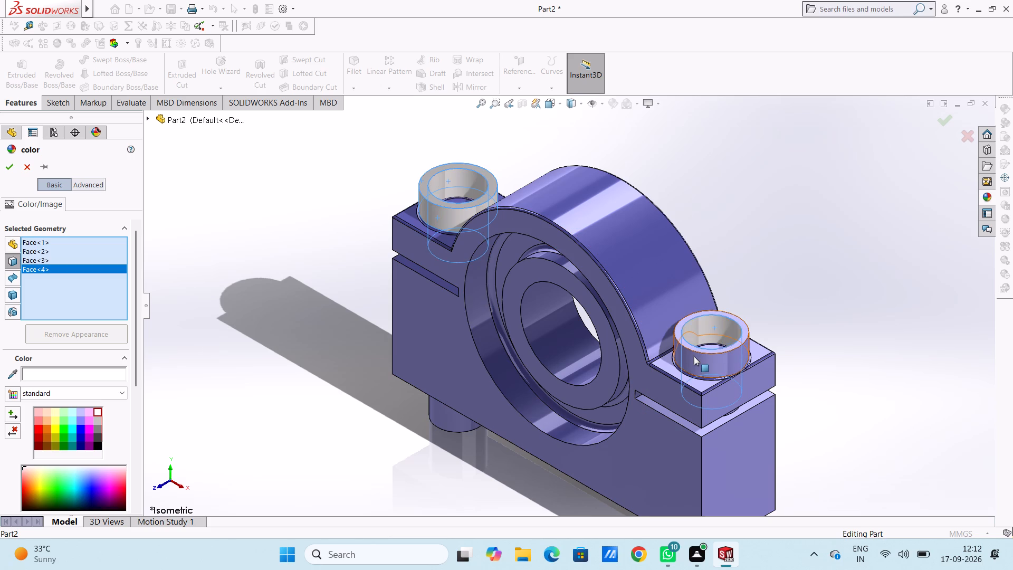
click(697, 355)
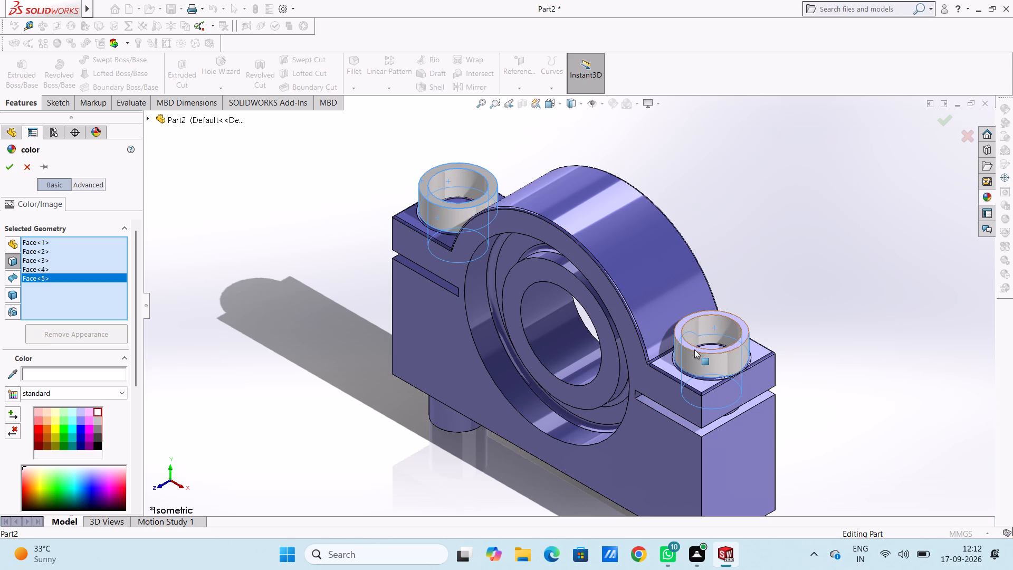
click(694, 349)
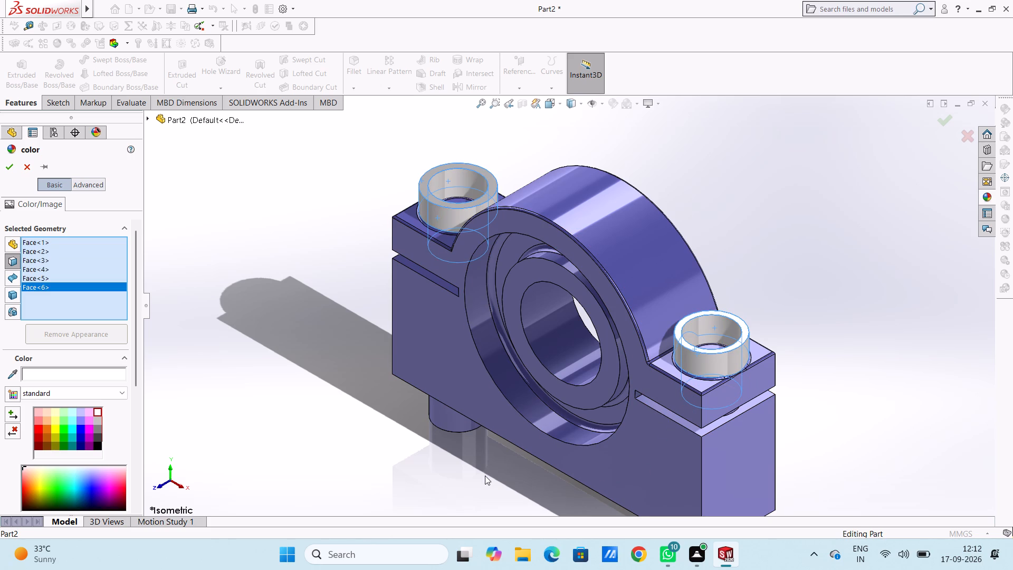
Add the cylindrical side faces of both bolt cylinders, exposed in the side slots, to the white colour selection.
middle_drag(485, 476, 525, 407)
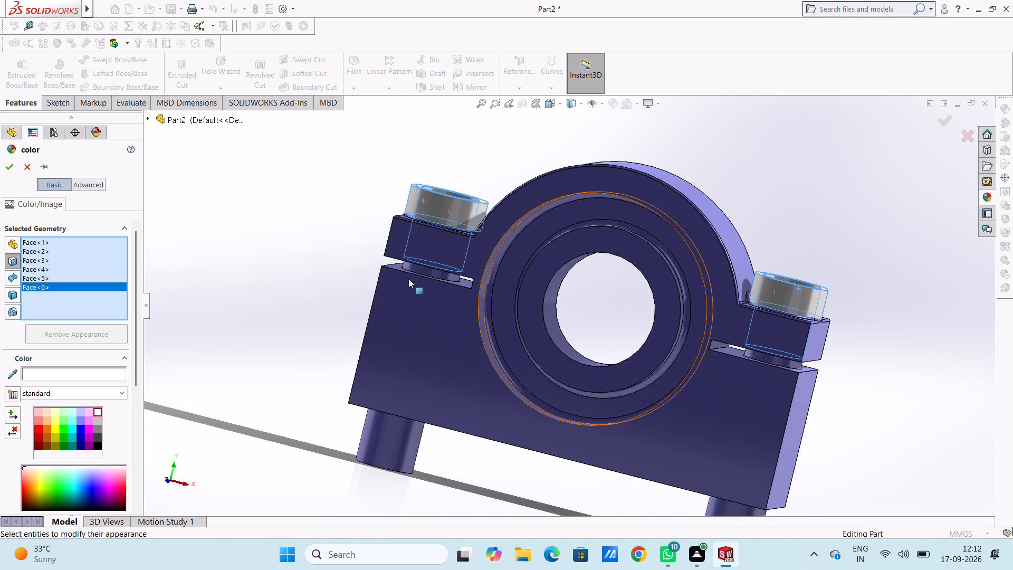
scroll(428, 268, down, 3)
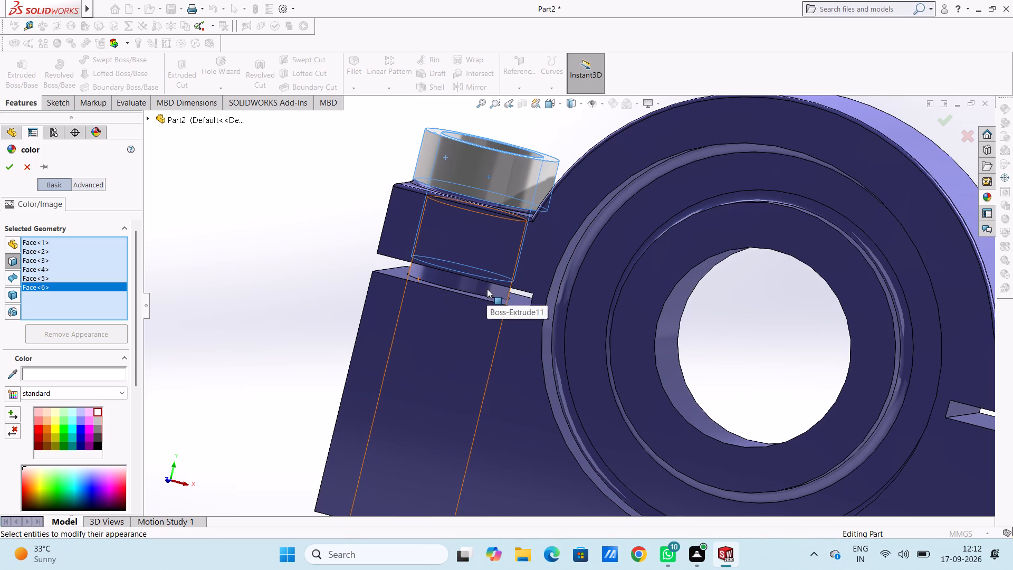
click(487, 289)
scroll(486, 292, up, 5)
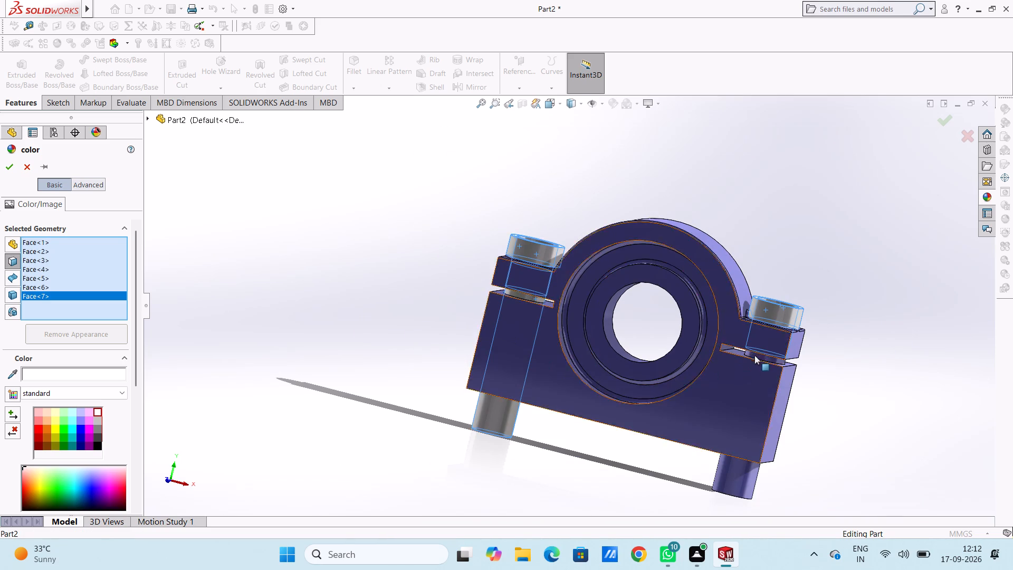
scroll(759, 355, down, 4)
click(731, 351)
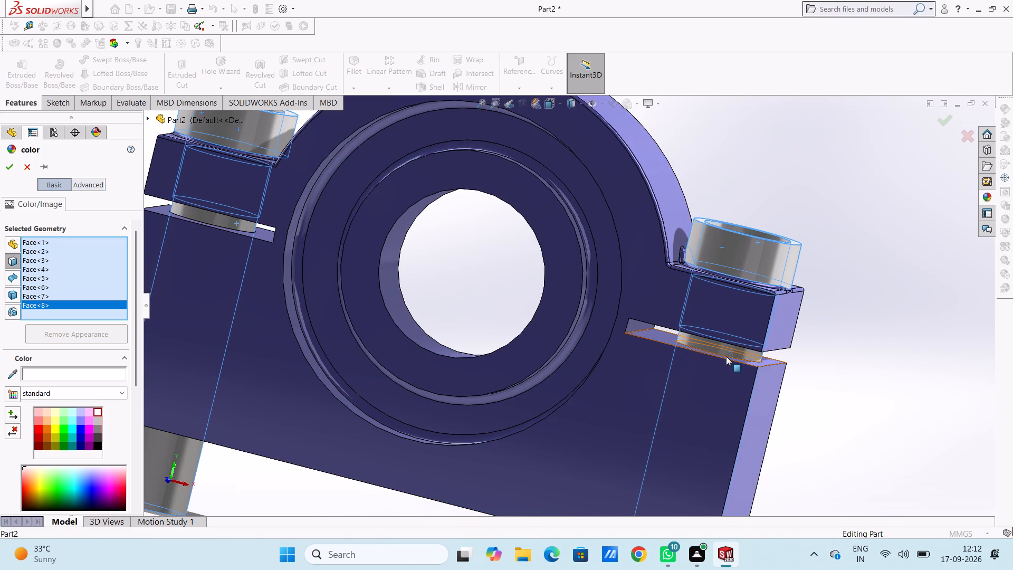
Add the disc's narrow outer and inner circular band faces to the selection and apply the white colour.
scroll(726, 356, up, 4)
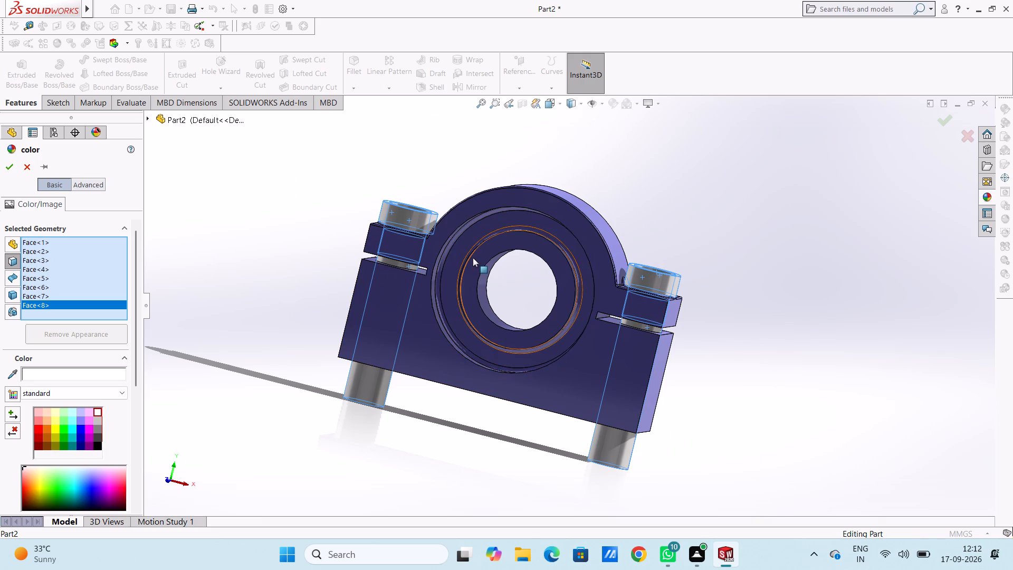
middle_drag(533, 283, 529, 284)
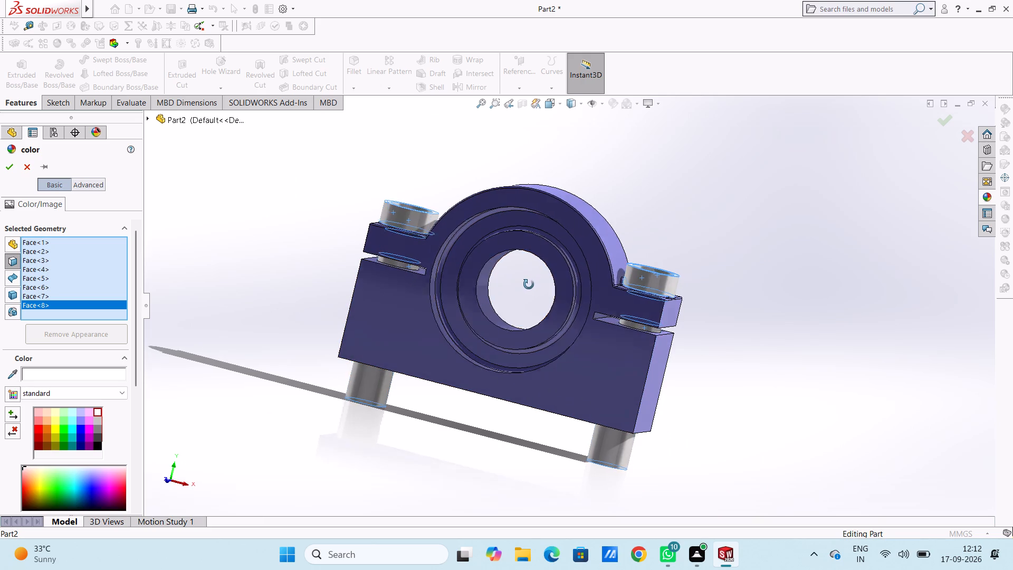
middle_drag(529, 284, 518, 288)
scroll(518, 288, up, 1)
scroll(486, 263, down, 6)
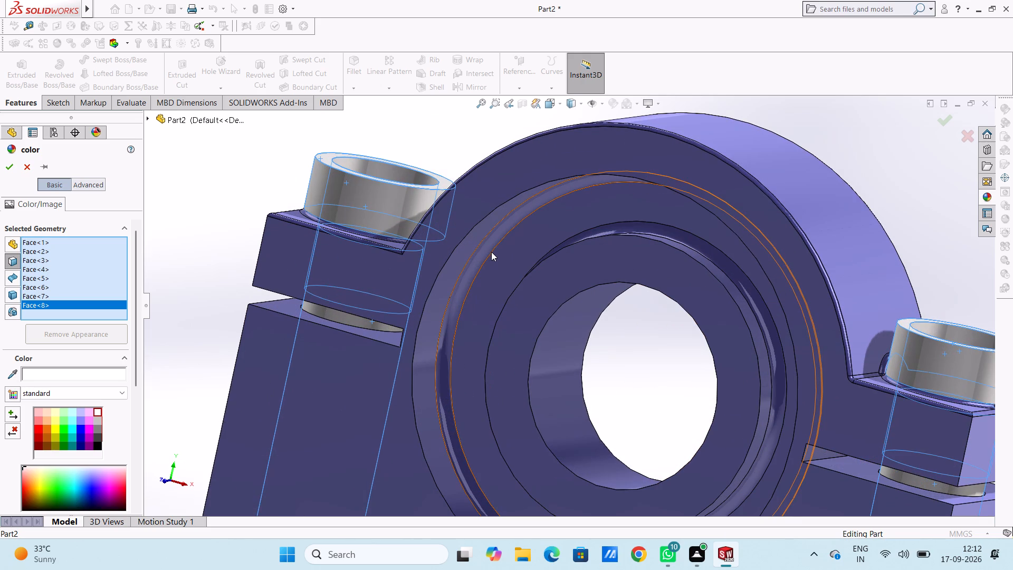
click(481, 256)
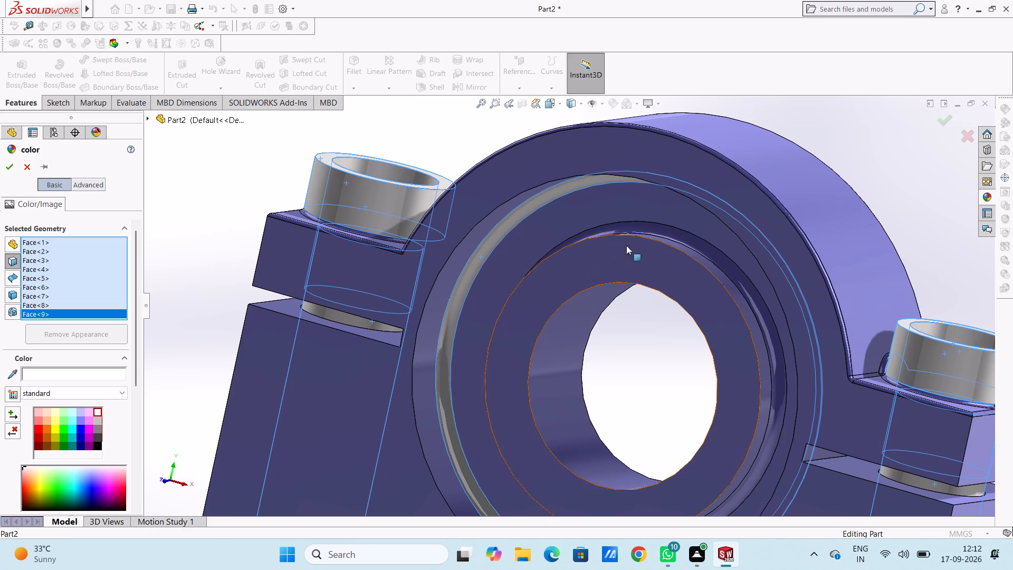
click(696, 243)
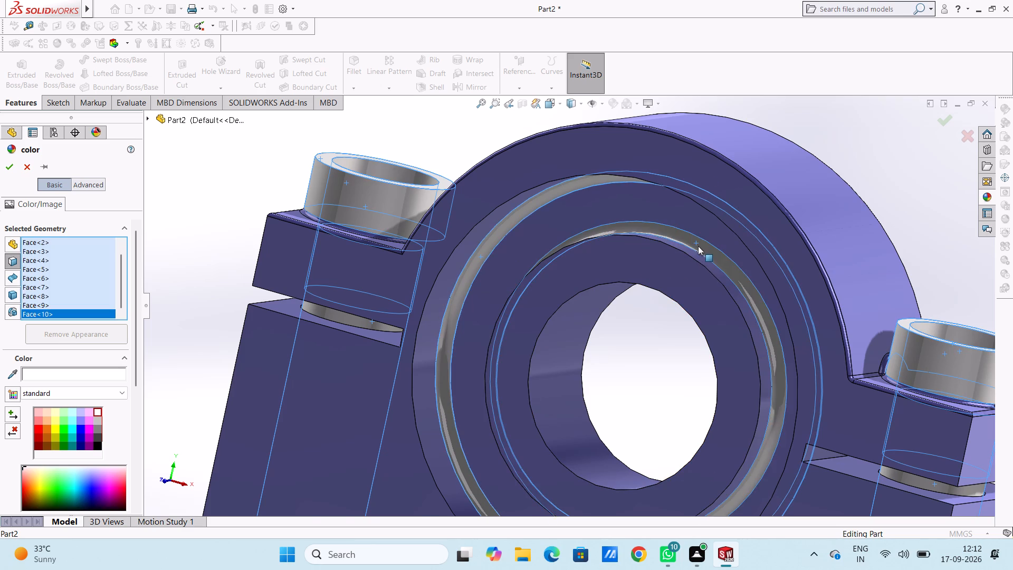
scroll(698, 245, up, 7)
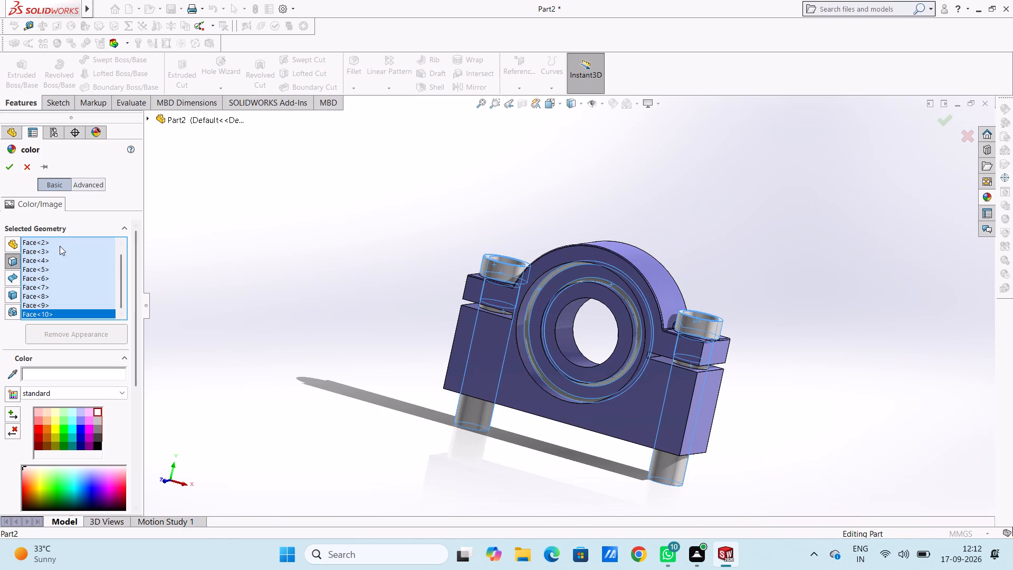
click(11, 167)
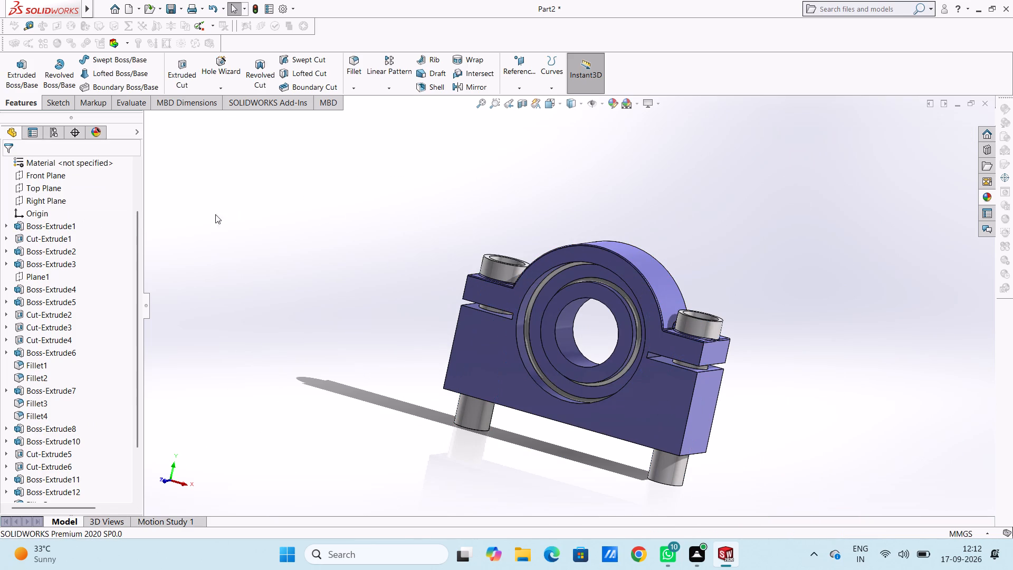
Colour the flat bottom end faces of both bolt cylinders white using the standard swatches.
middle_drag(676, 193, 555, 252)
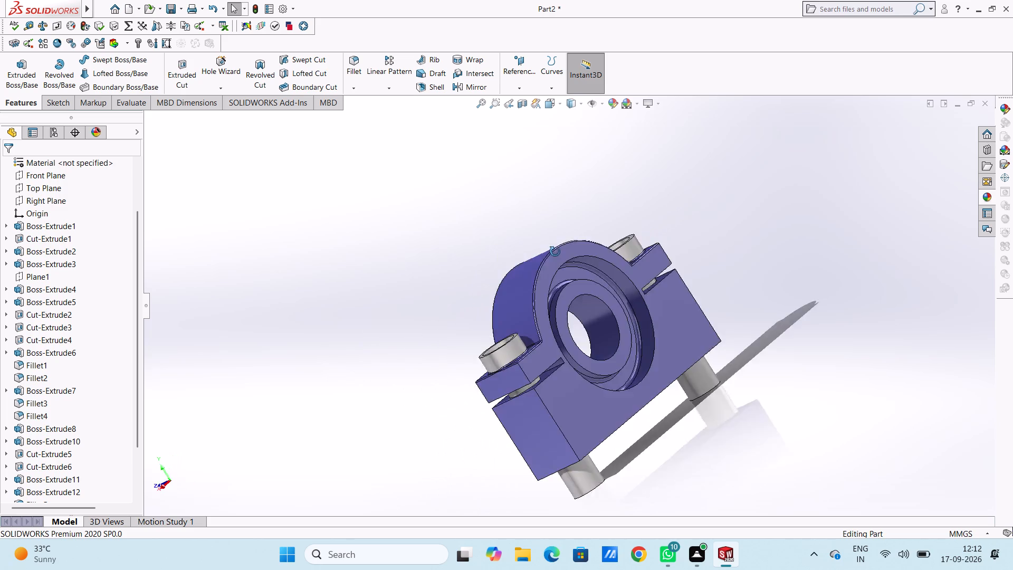
middle_drag(555, 252, 696, 206)
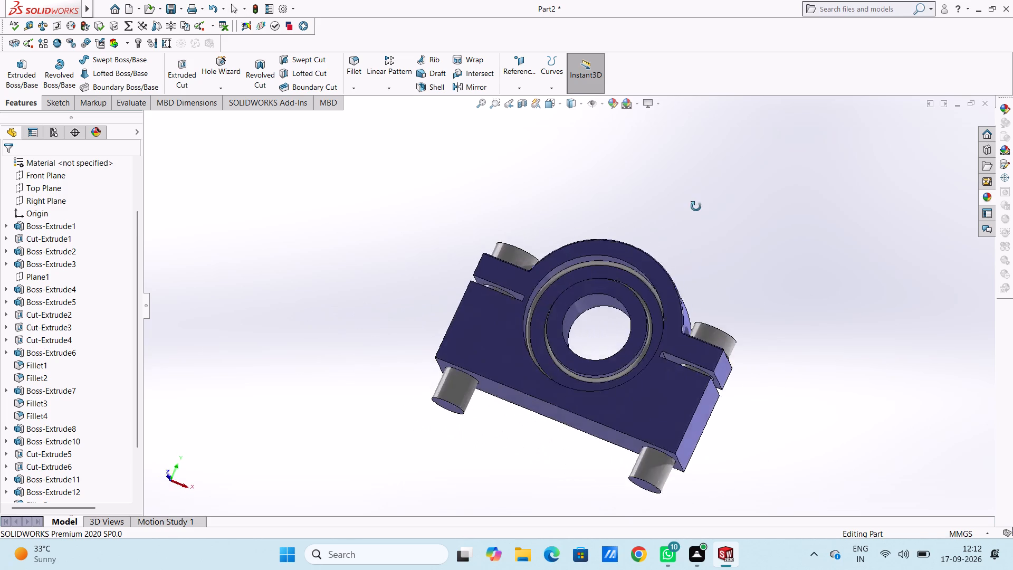
middle_drag(696, 206, 691, 147)
middle_drag(701, 151, 720, 160)
middle_drag(721, 162, 673, 403)
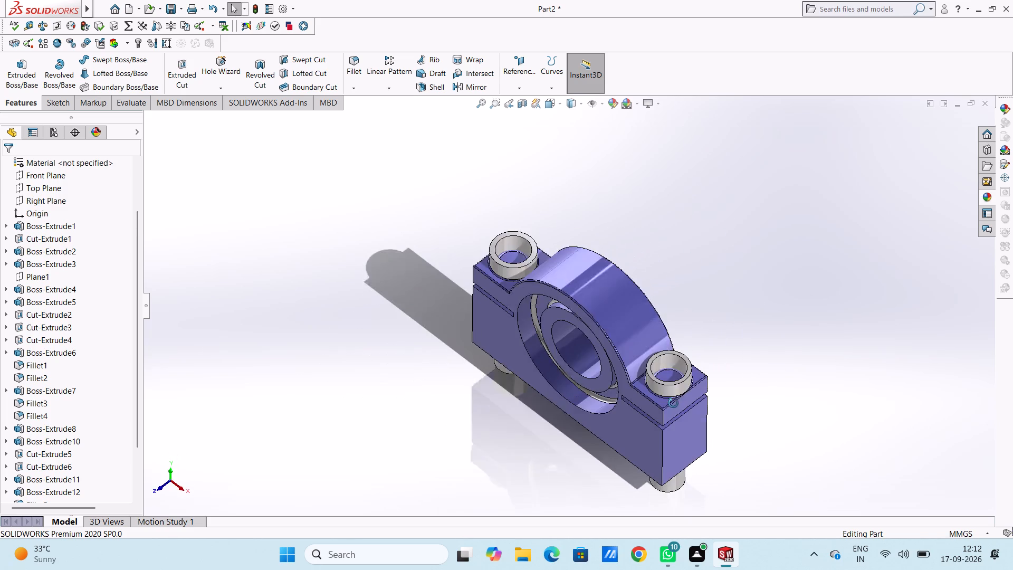
middle_drag(673, 403, 681, 440)
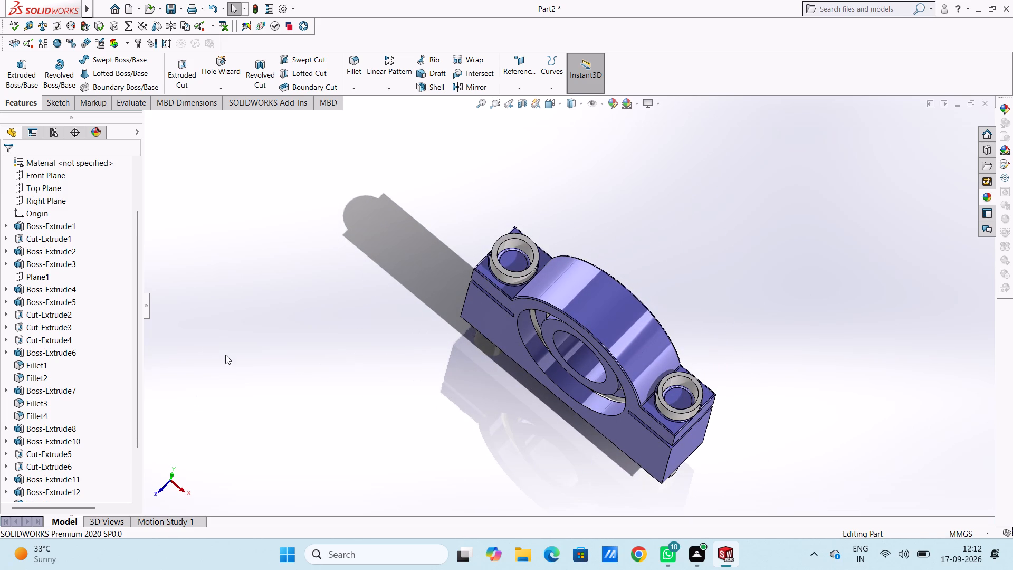
middle_drag(323, 380, 436, 153)
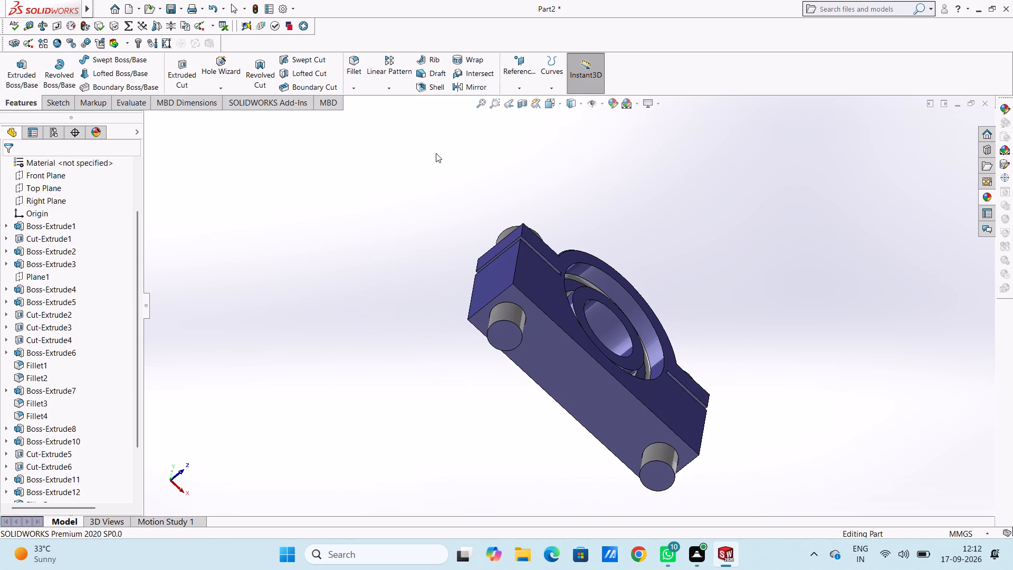
click(501, 342)
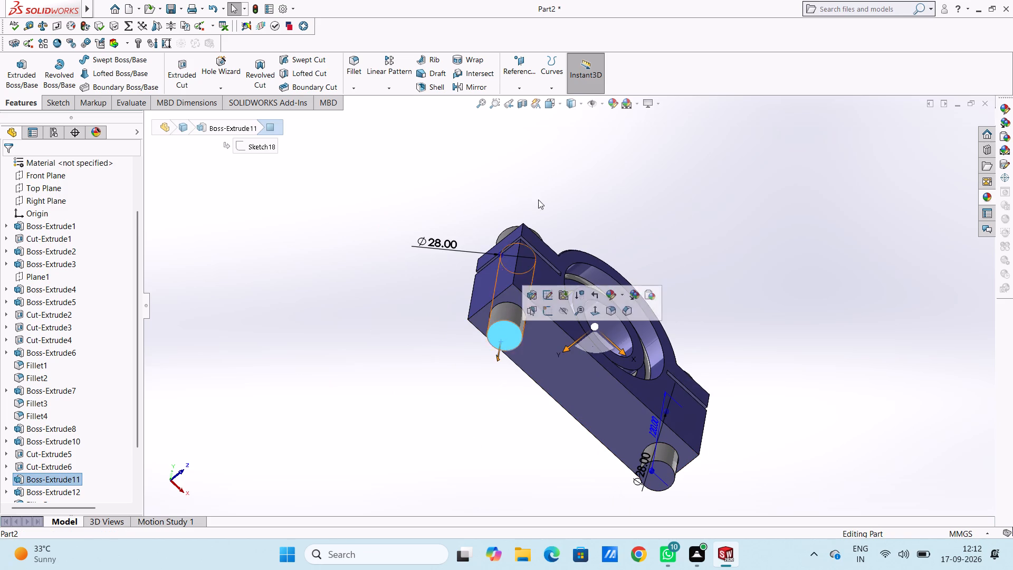
click(615, 101)
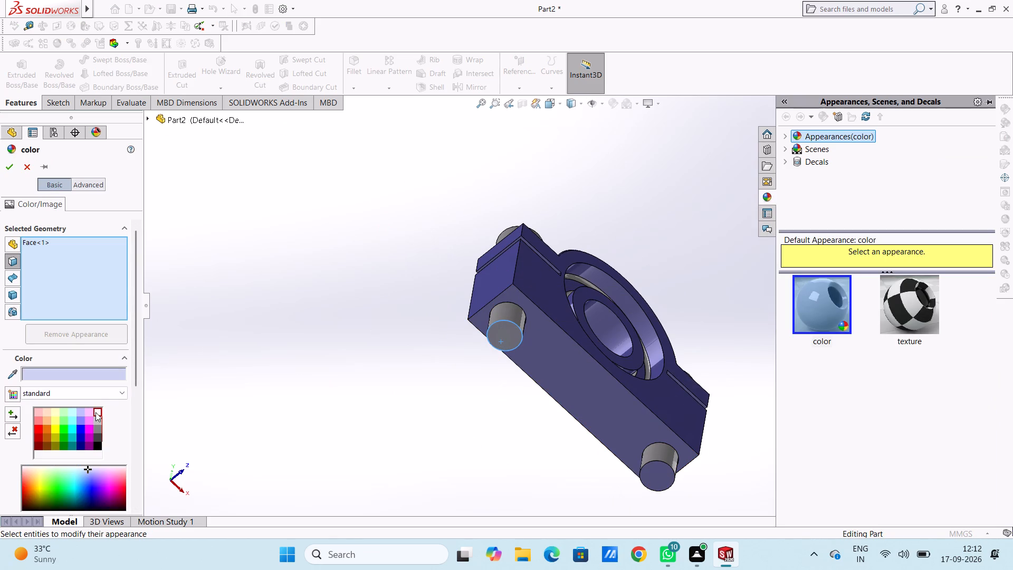
click(95, 411)
click(663, 473)
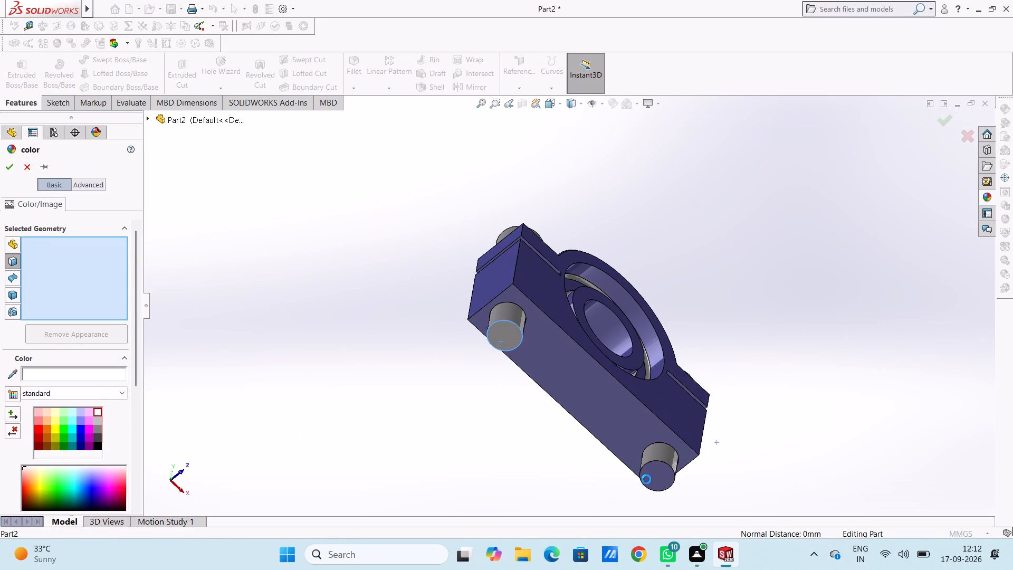
click(6, 166)
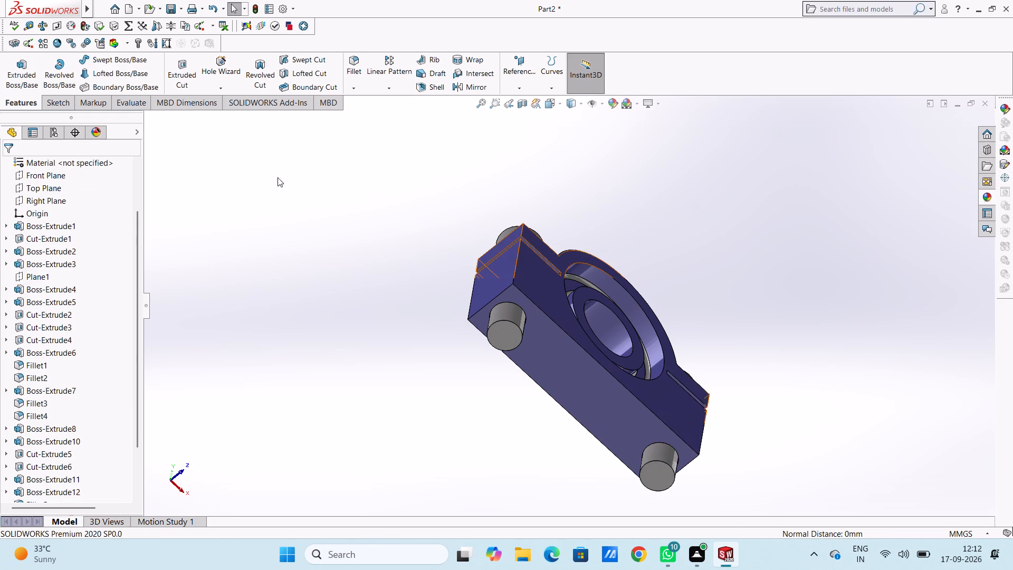
Apply the default color appearance to only the cylindrical face of the disc's central bore (Cut-Extrude4).
middle_drag(347, 158, 232, 296)
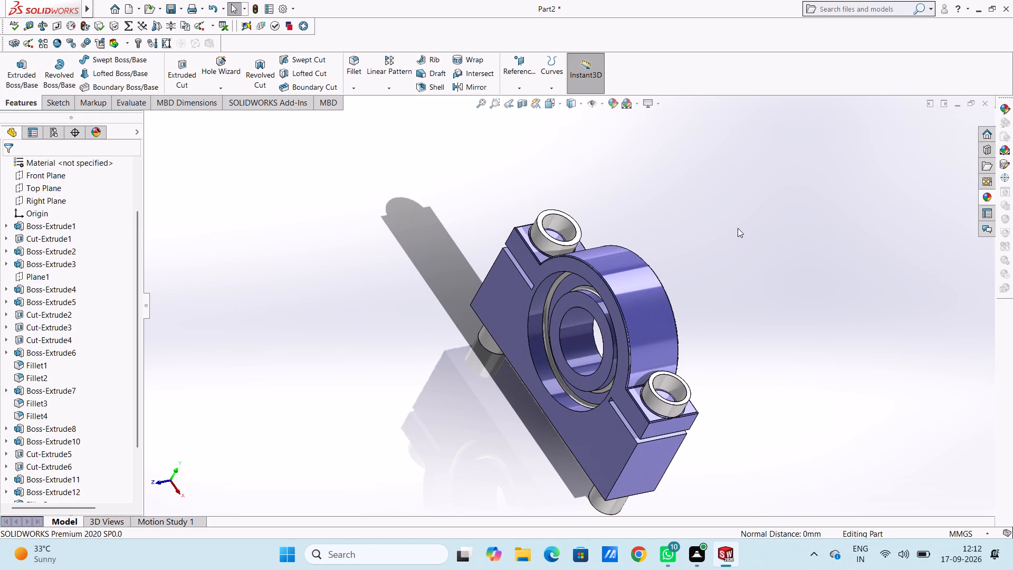
middle_drag(739, 228, 767, 130)
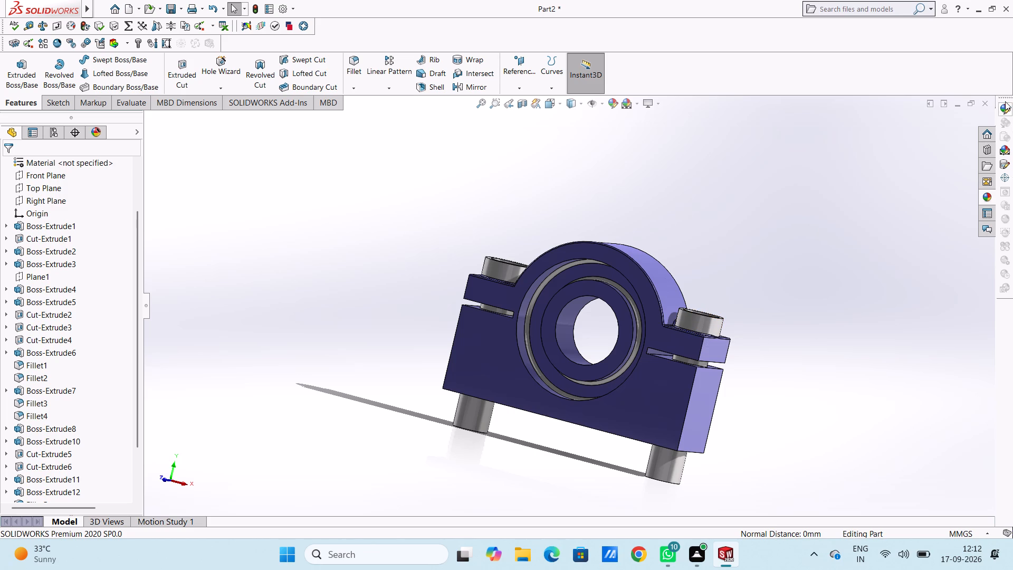
click(987, 199)
drag(825, 309, 761, 307)
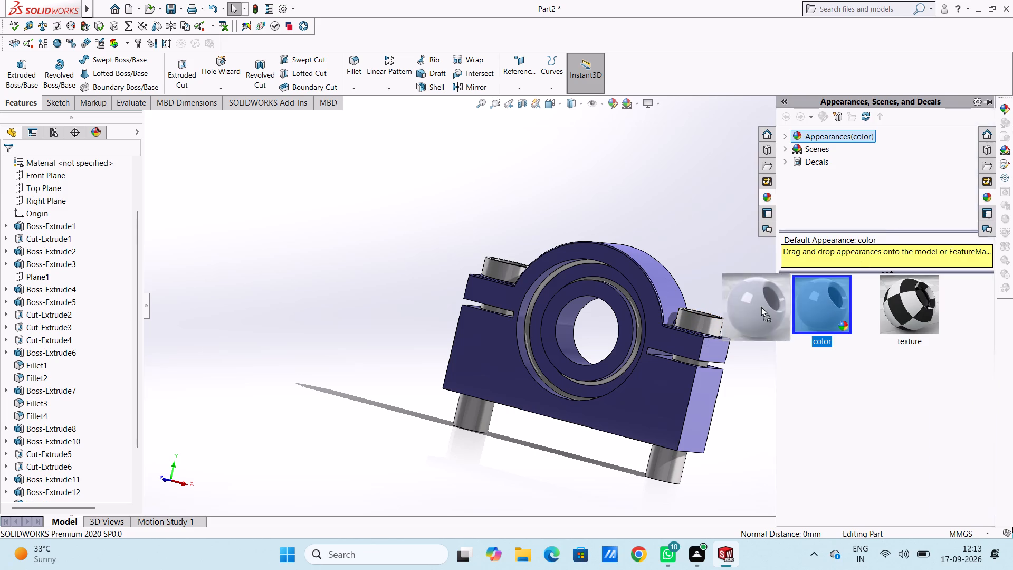
drag(761, 307, 571, 322)
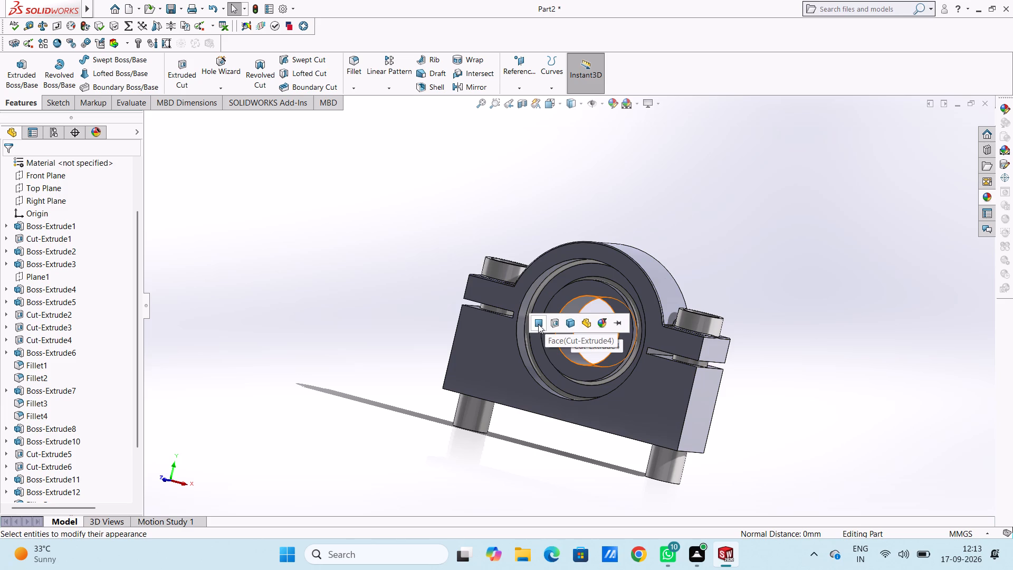
click(538, 324)
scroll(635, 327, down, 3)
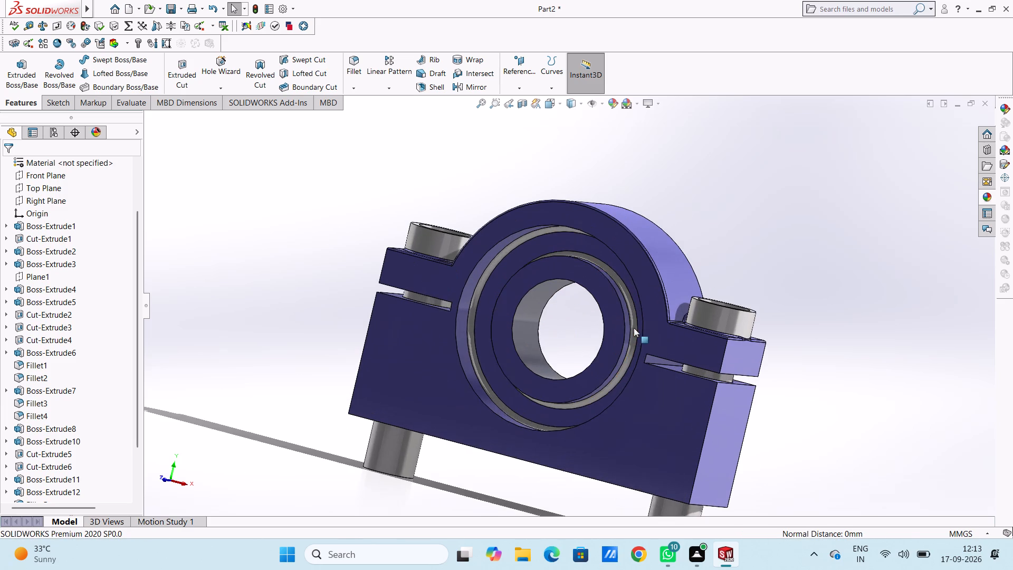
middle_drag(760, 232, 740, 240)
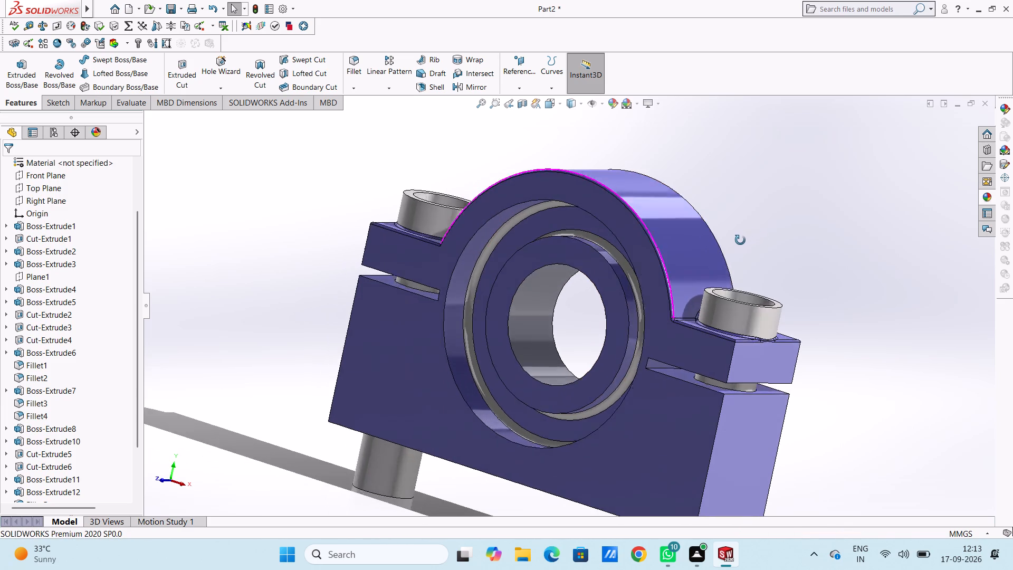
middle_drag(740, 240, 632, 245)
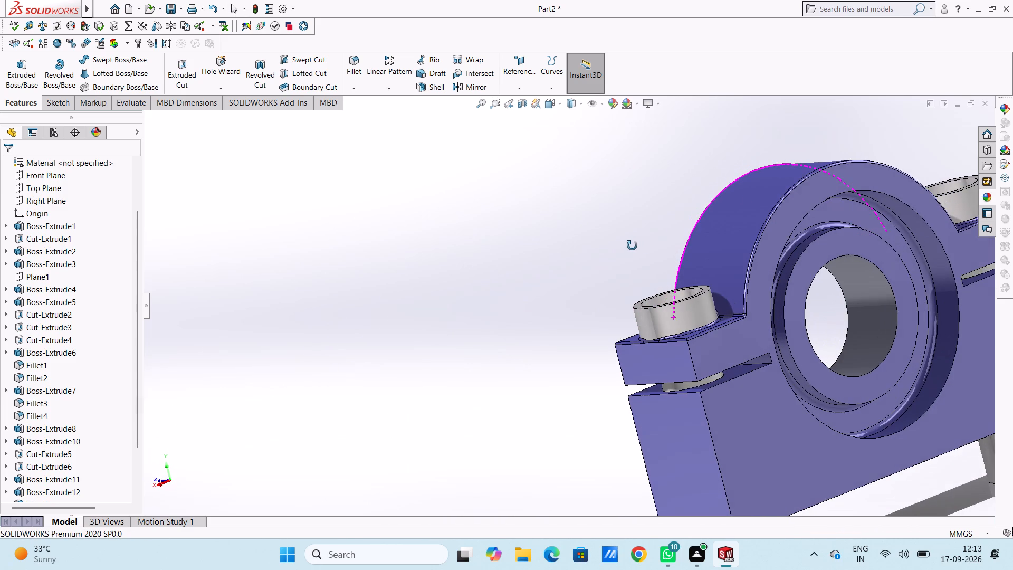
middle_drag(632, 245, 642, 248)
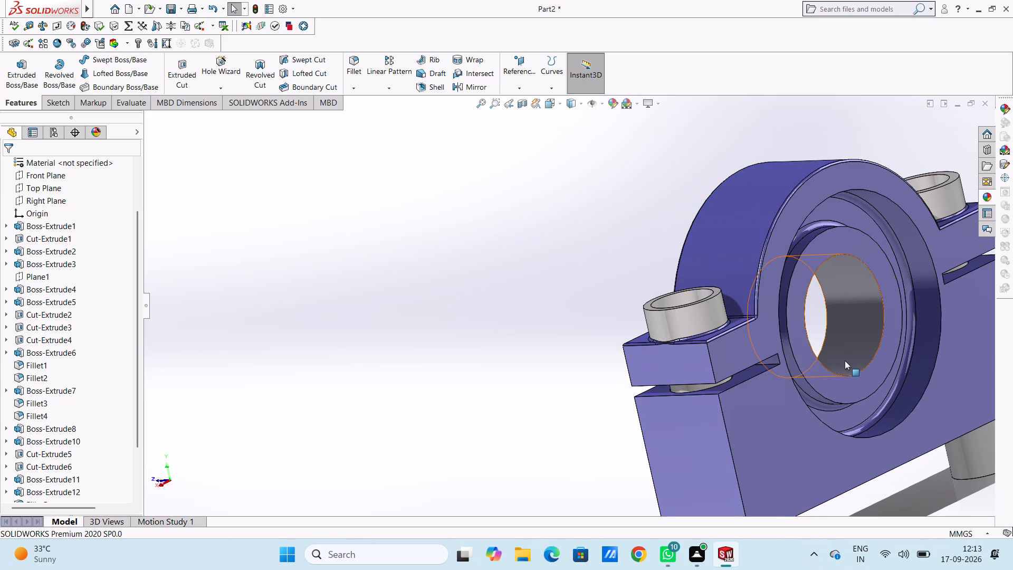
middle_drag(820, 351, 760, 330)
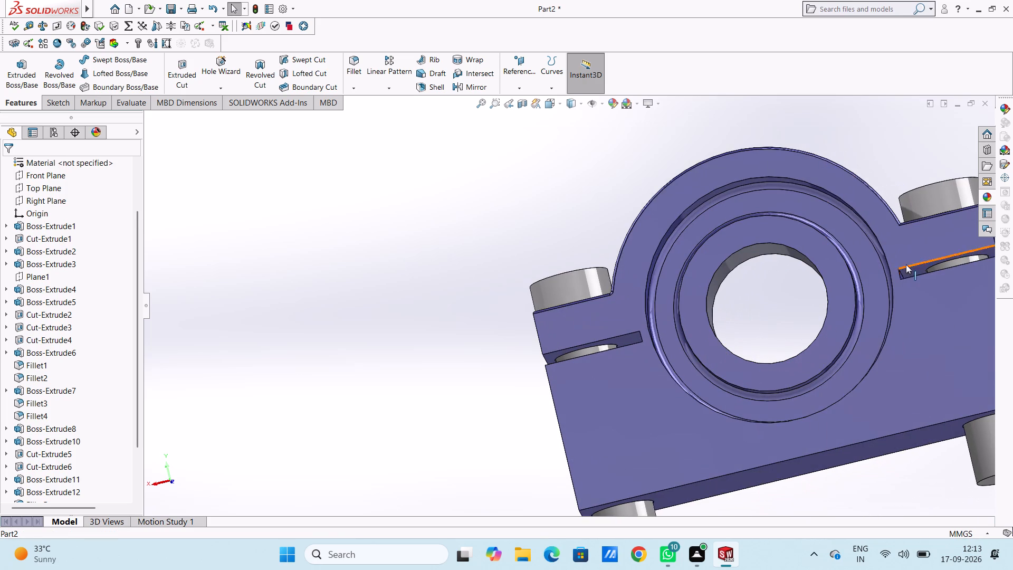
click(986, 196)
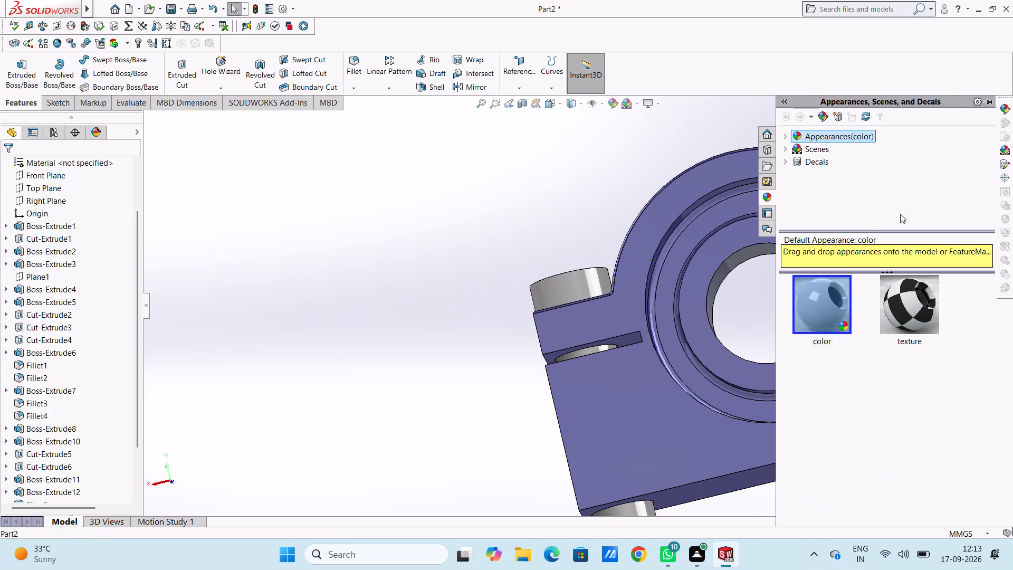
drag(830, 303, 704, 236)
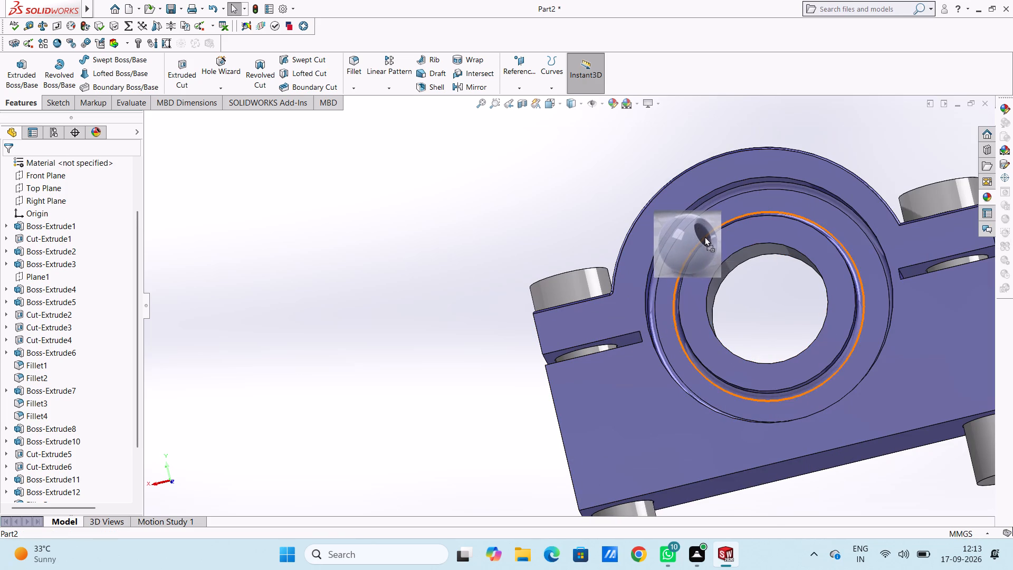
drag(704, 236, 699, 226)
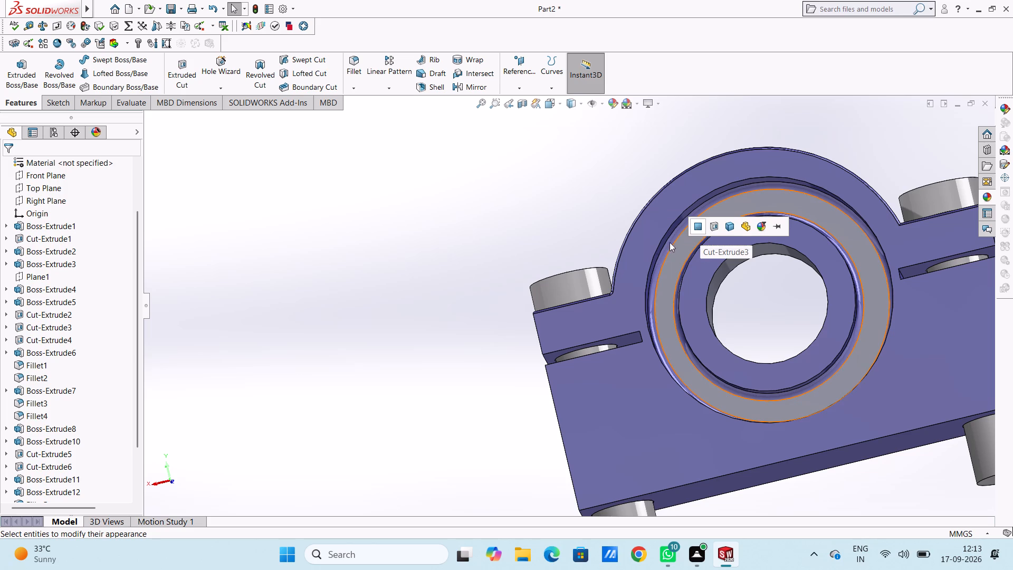
Apply the default color appearance to only the Fillet2 face around the outer edge of the disc's ring-shaped face.
scroll(947, 235, down, 2)
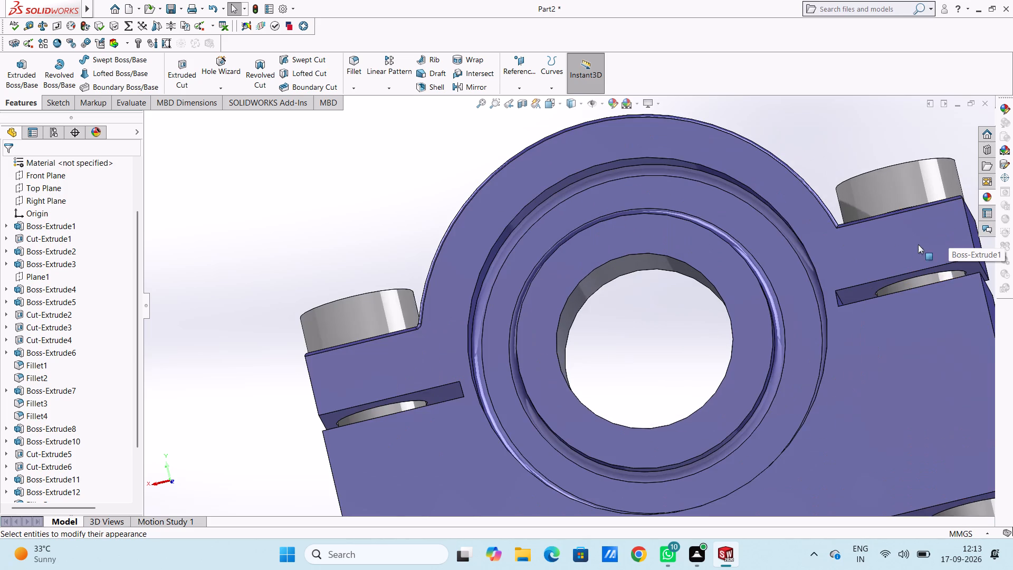
scroll(739, 188, down, 3)
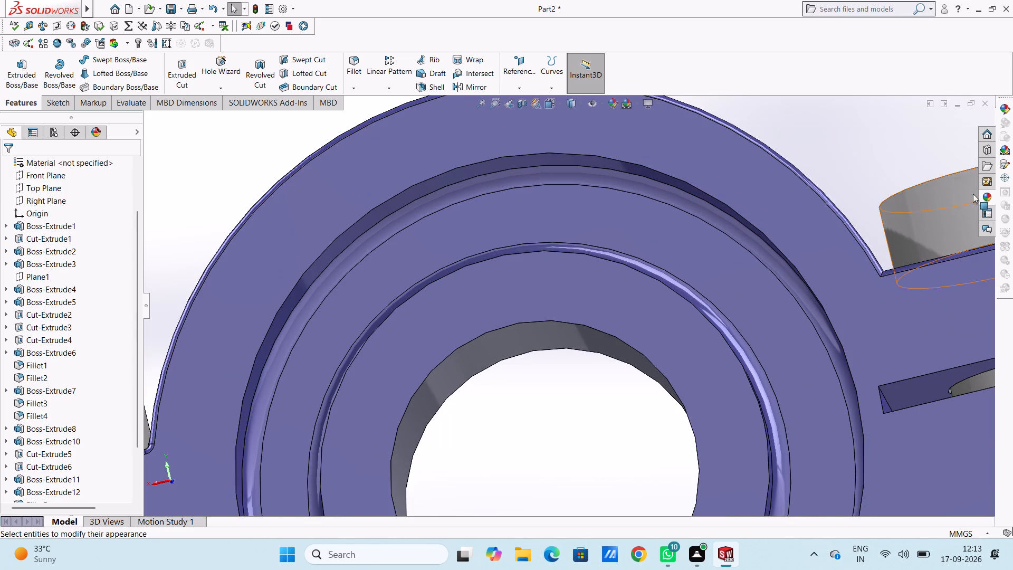
click(984, 196)
drag(832, 306, 823, 303)
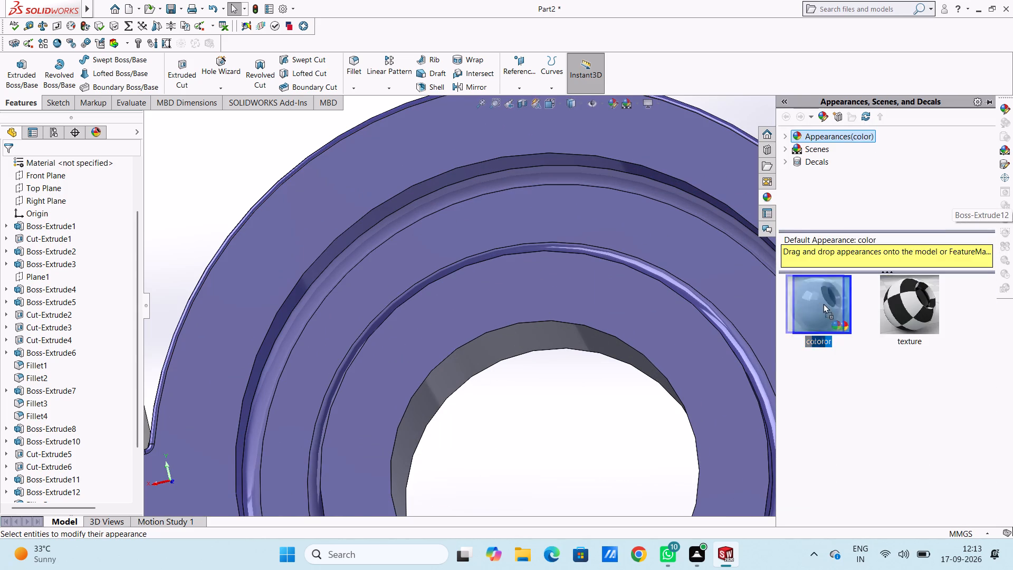
drag(823, 303, 536, 170)
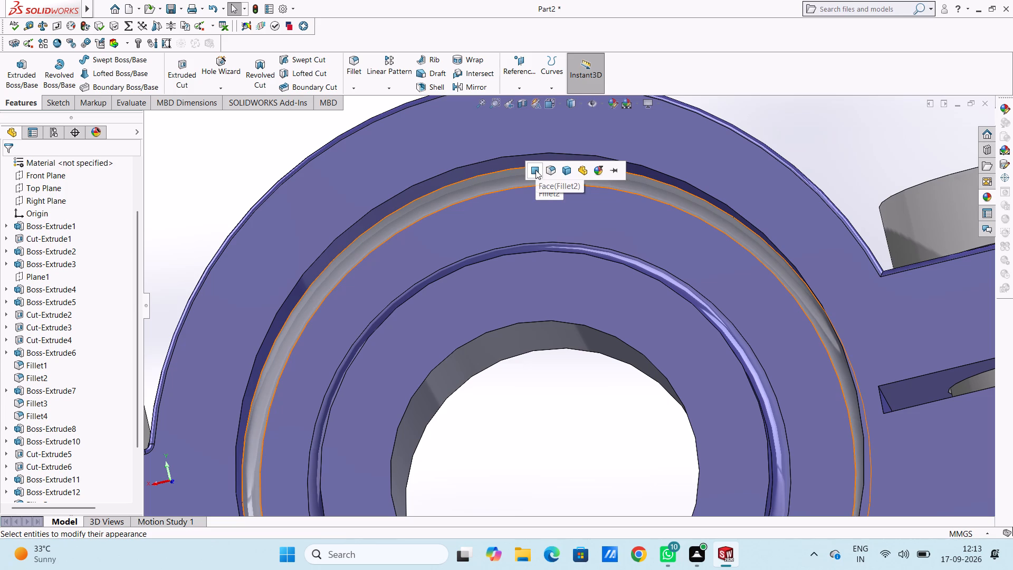
click(532, 169)
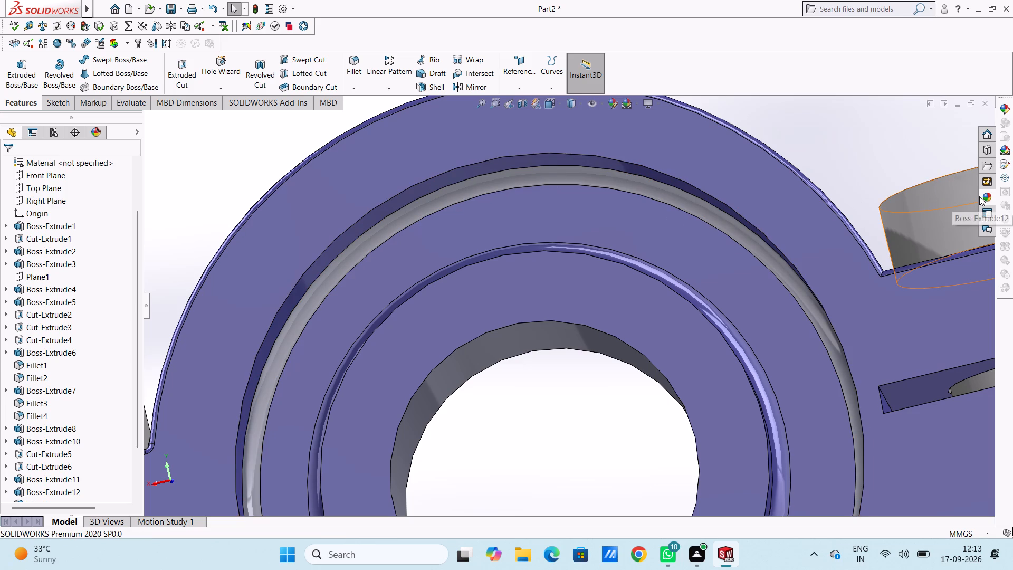
Apply the default color appearance to only the Fillet1 face around the inner edge of the disc's ring-shaped face.
click(980, 196)
drag(834, 301, 756, 291)
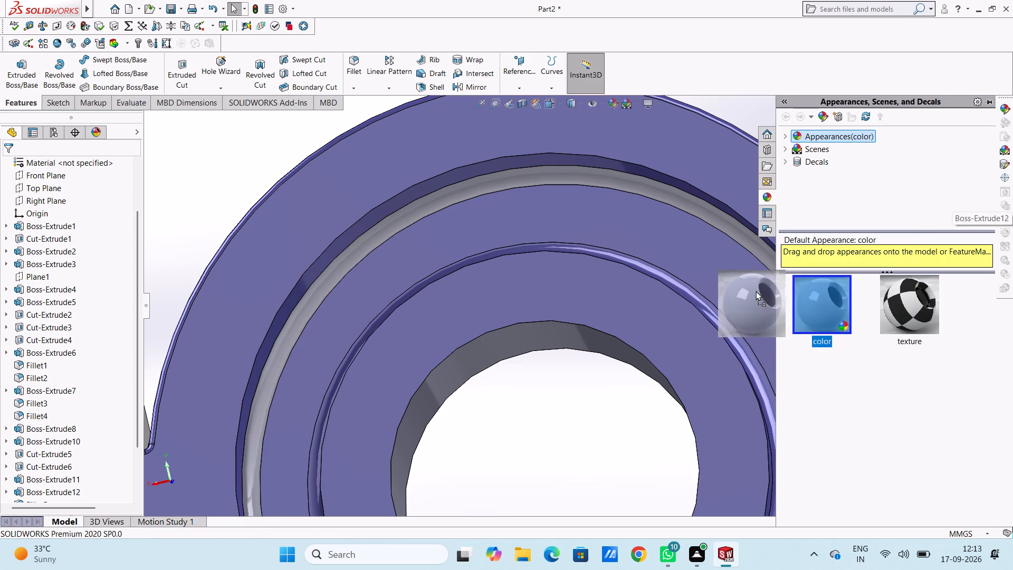
drag(756, 291, 718, 300)
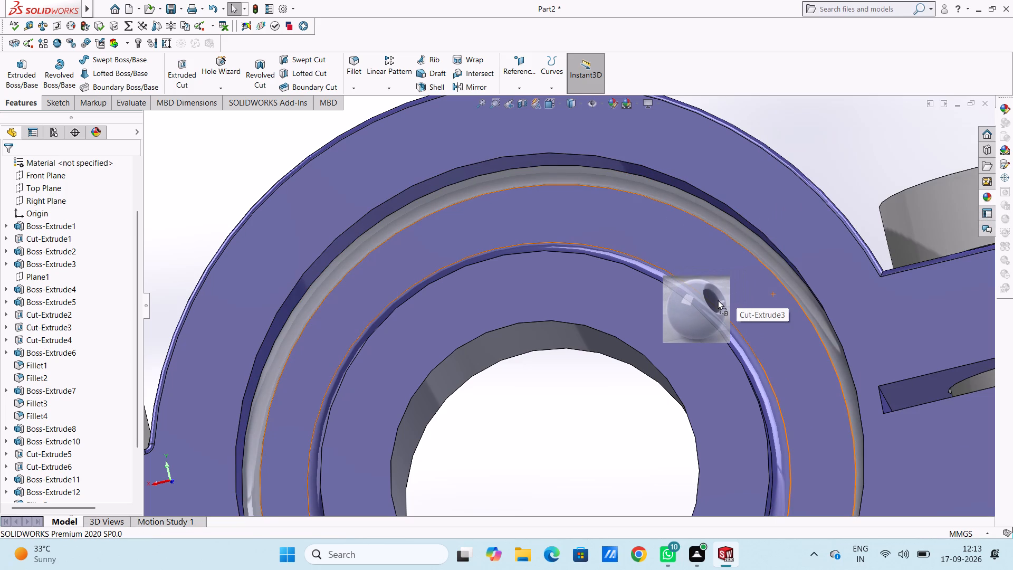
drag(718, 300, 705, 307)
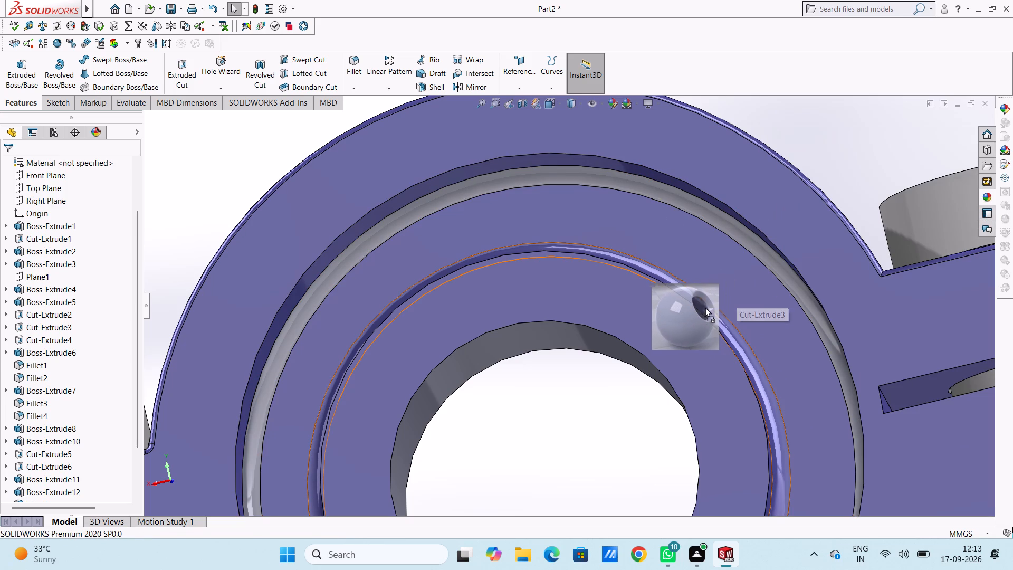
drag(705, 307, 704, 308)
click(703, 308)
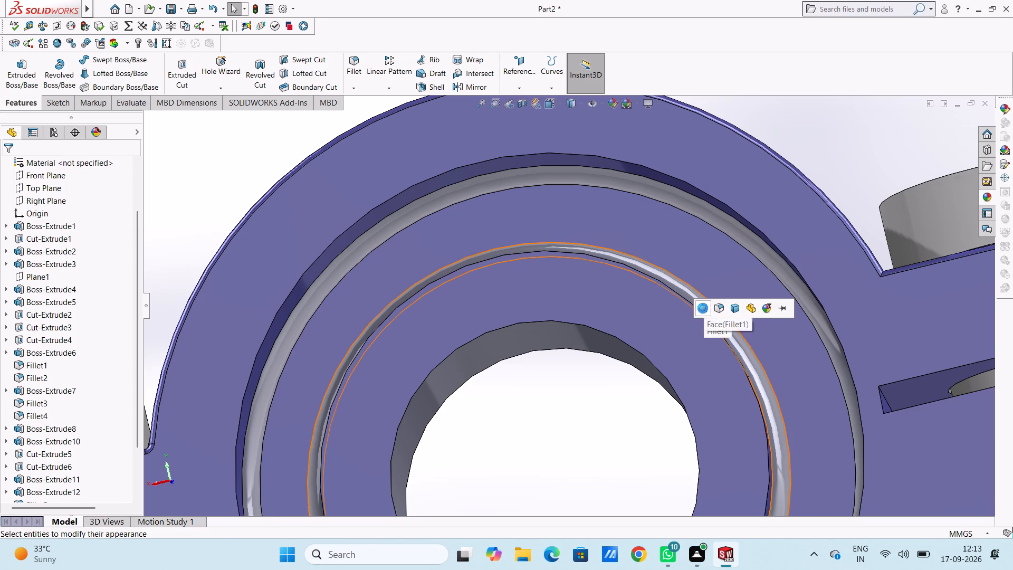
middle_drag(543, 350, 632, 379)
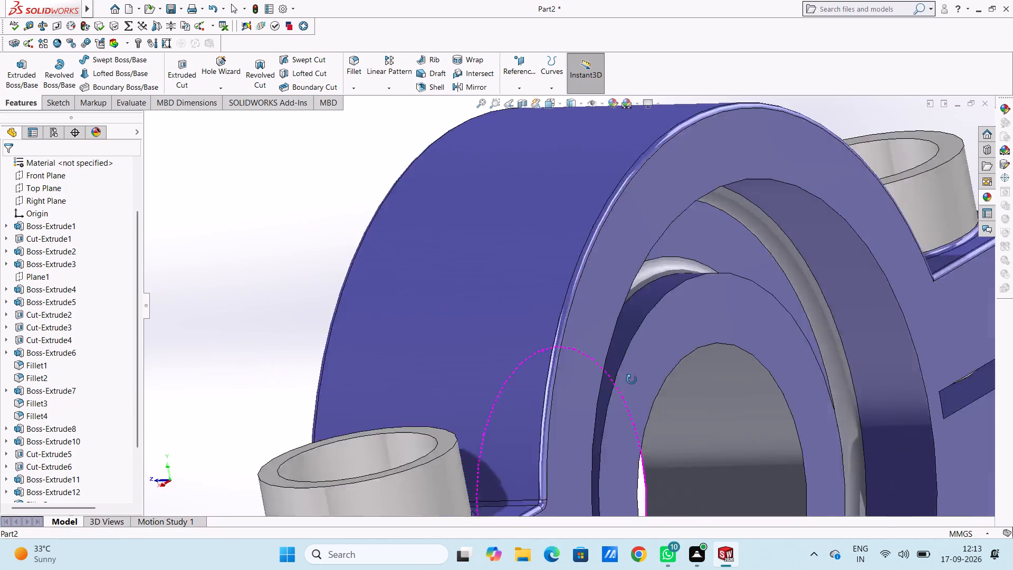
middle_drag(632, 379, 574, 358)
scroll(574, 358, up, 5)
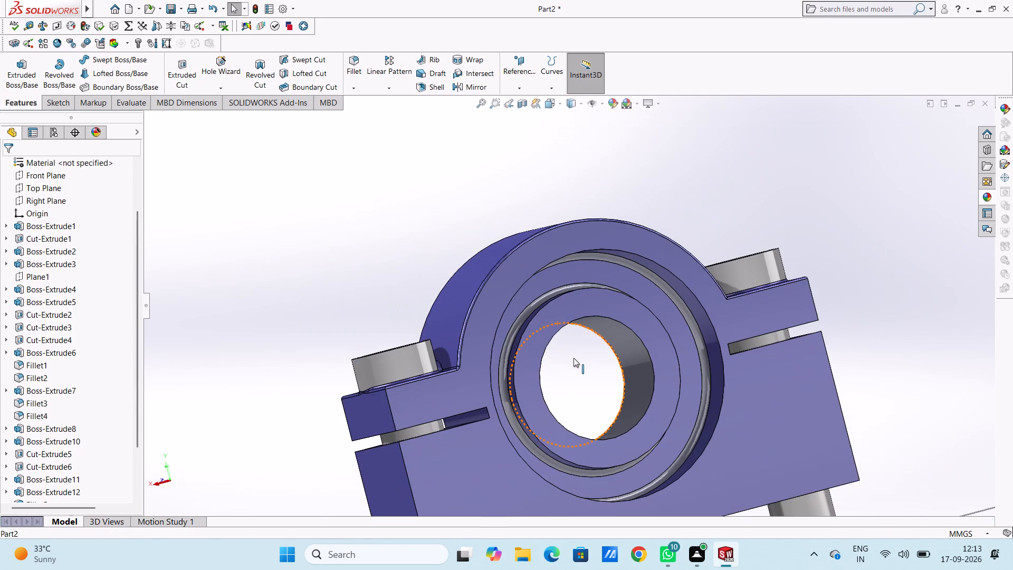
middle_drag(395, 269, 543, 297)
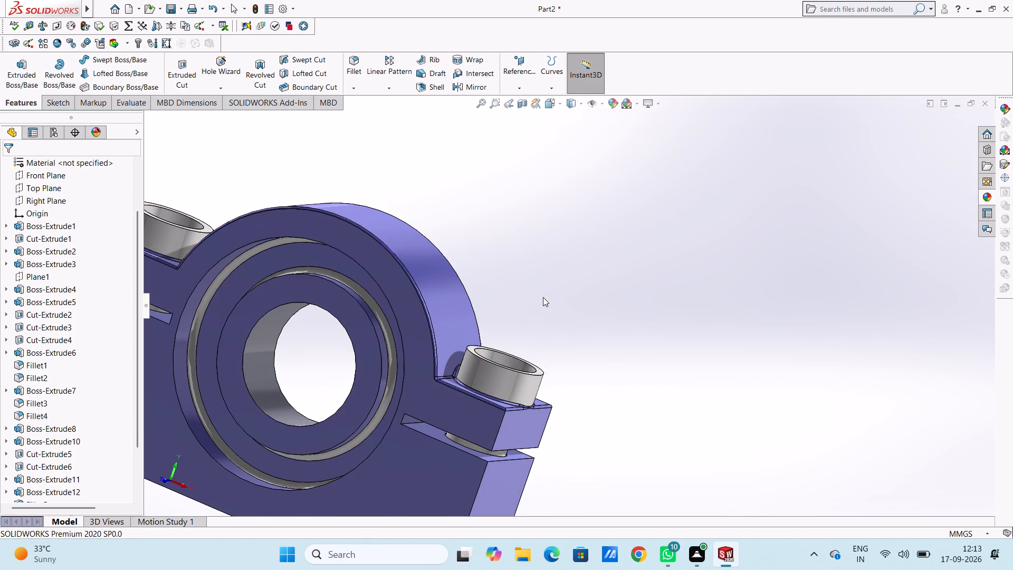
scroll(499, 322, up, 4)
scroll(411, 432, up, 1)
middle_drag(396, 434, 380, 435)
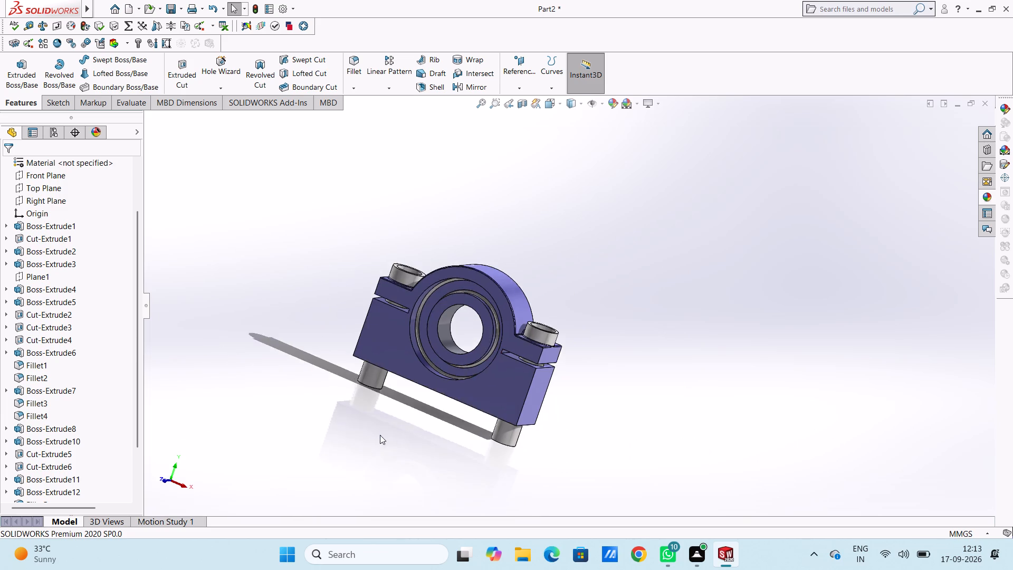
Inspect the coloured bearing block from all sides, checking the front and back faces, bore, fillets, slots, bolt heads and underside.
middle_drag(380, 435, 208, 355)
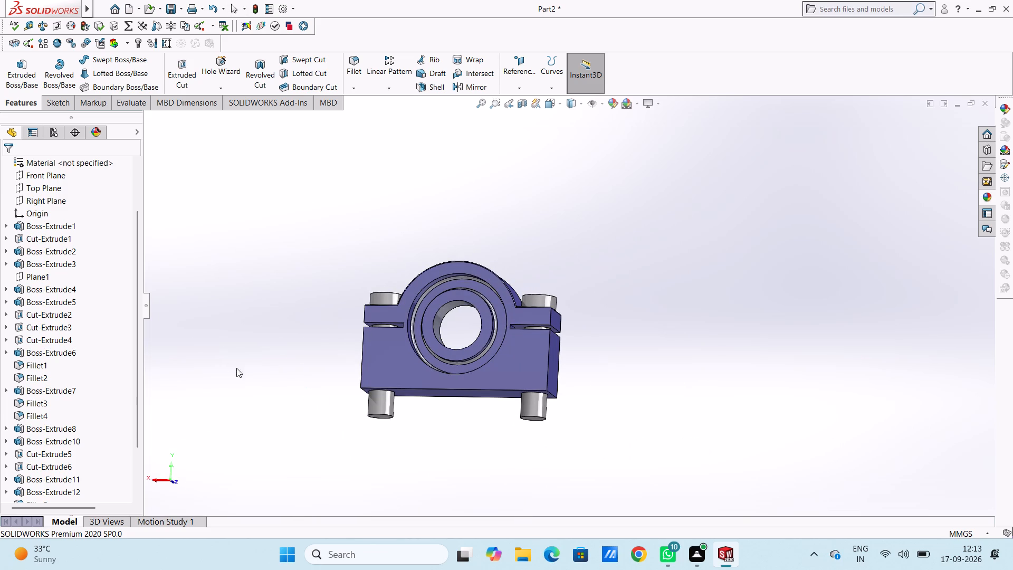
middle_drag(245, 373, 587, 411)
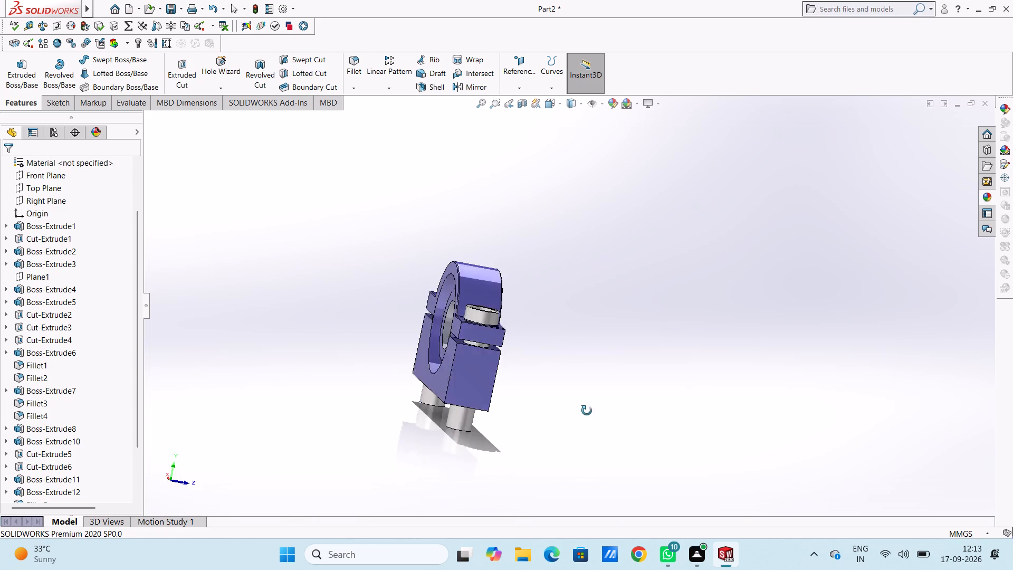
middle_drag(587, 411, 856, 443)
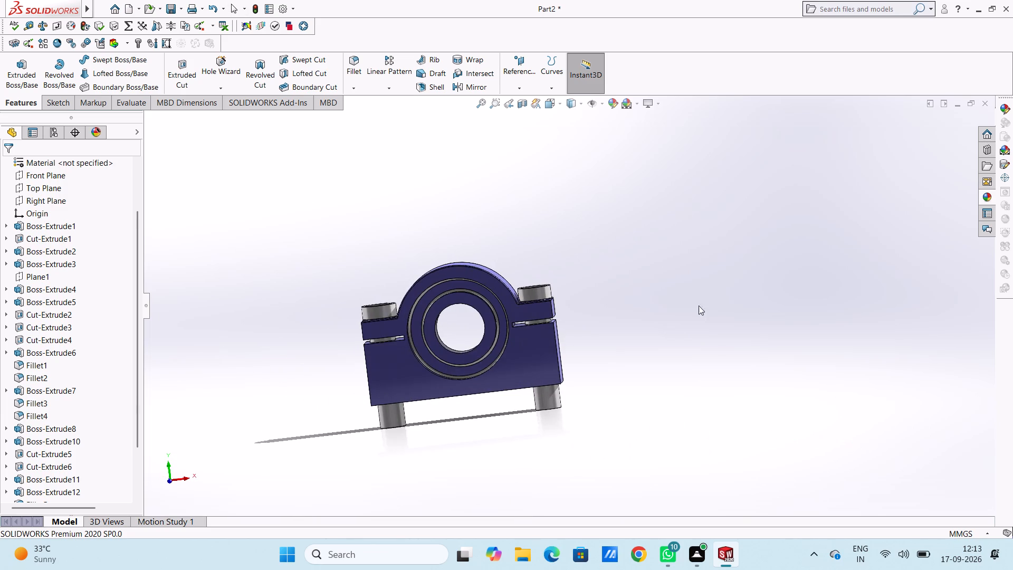
middle_drag(617, 363, 571, 378)
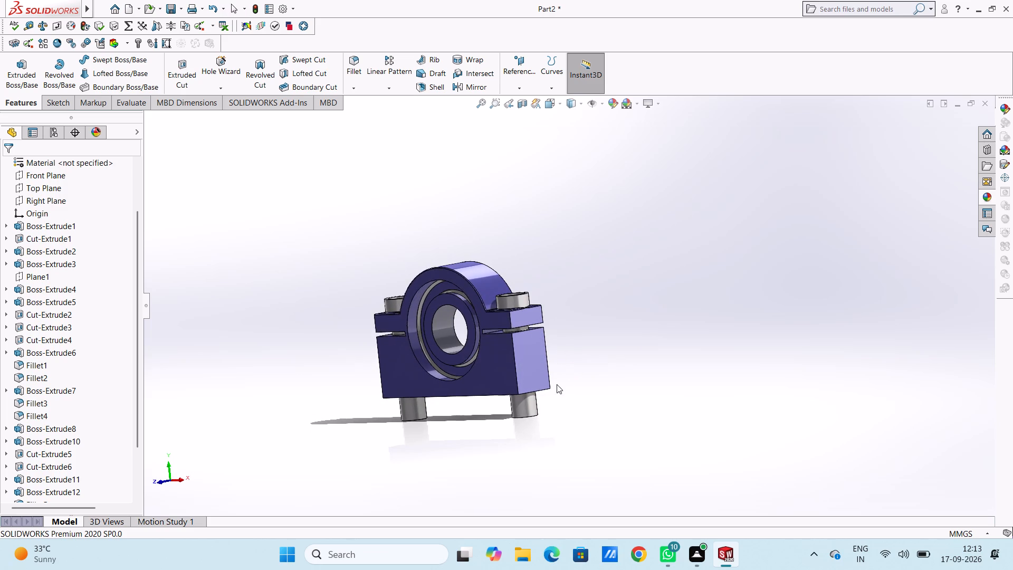
scroll(350, 286, down, 3)
middle_drag(348, 297, 348, 297)
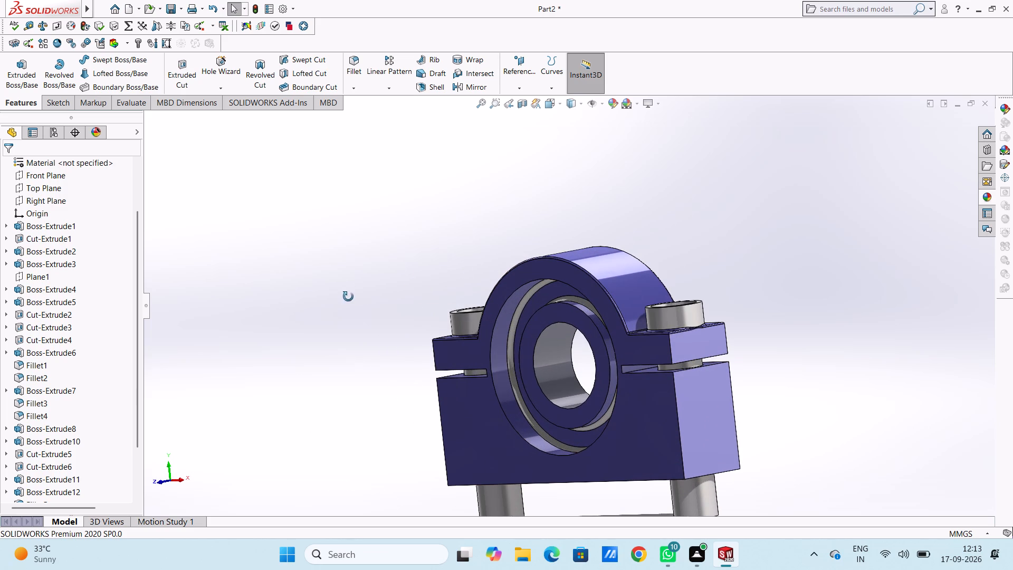
middle_drag(348, 297, 489, 318)
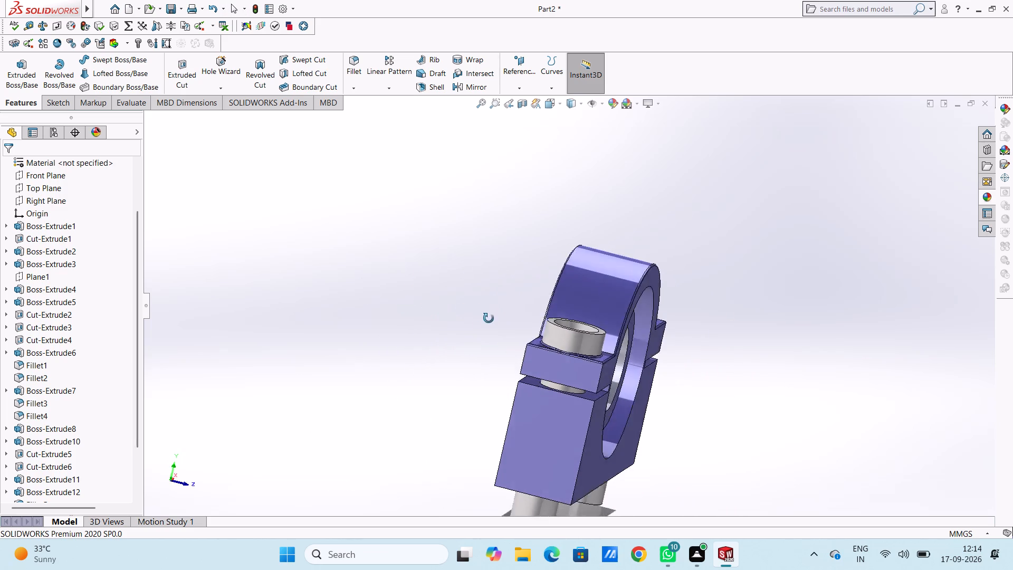
middle_drag(489, 318, 547, 360)
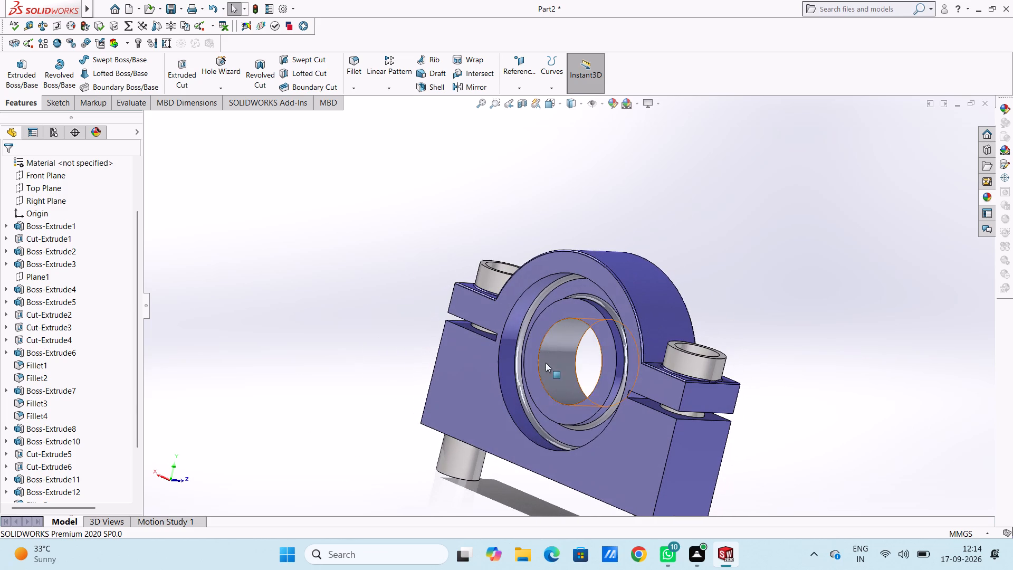
scroll(402, 361, up, 3)
middle_drag(443, 245, 444, 246)
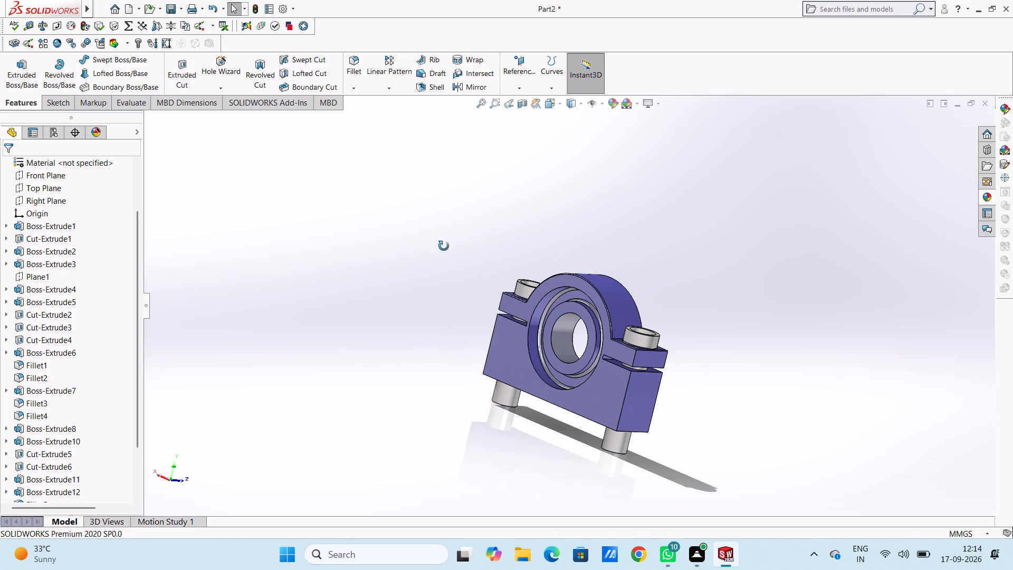
middle_drag(444, 246, 423, 293)
scroll(490, 259, up, 1)
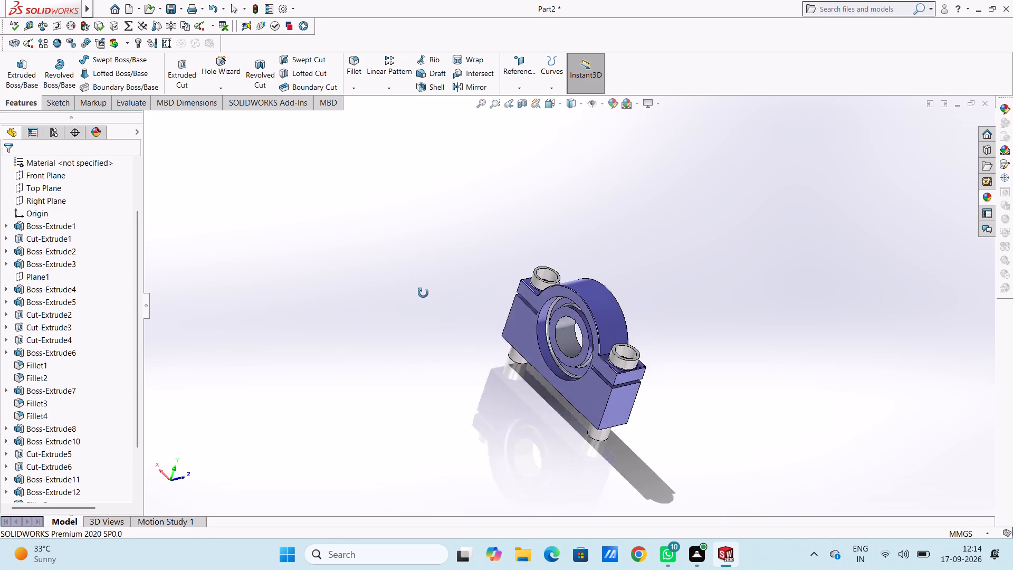
middle_drag(423, 293, 425, 378)
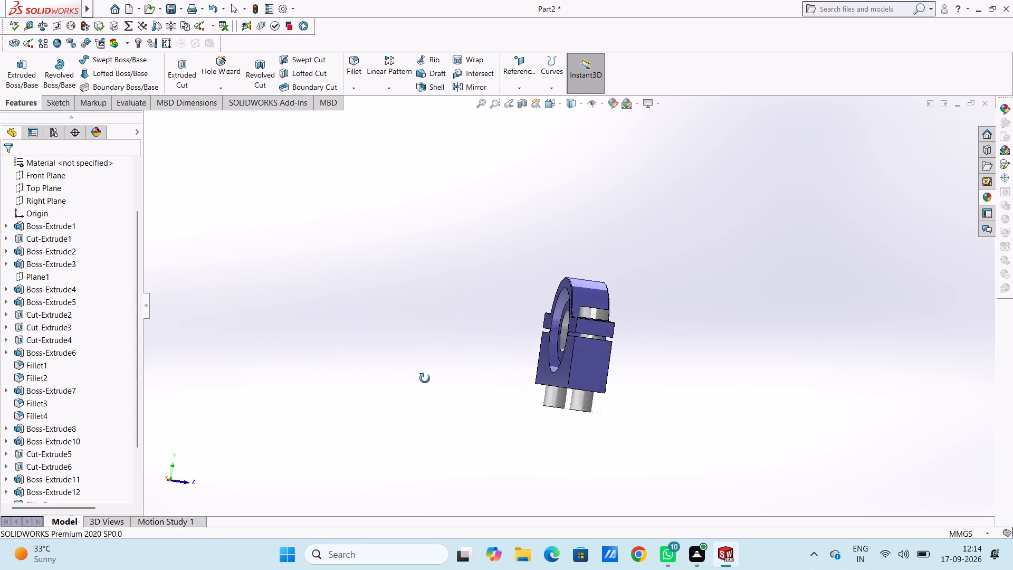
middle_drag(425, 378, 863, 315)
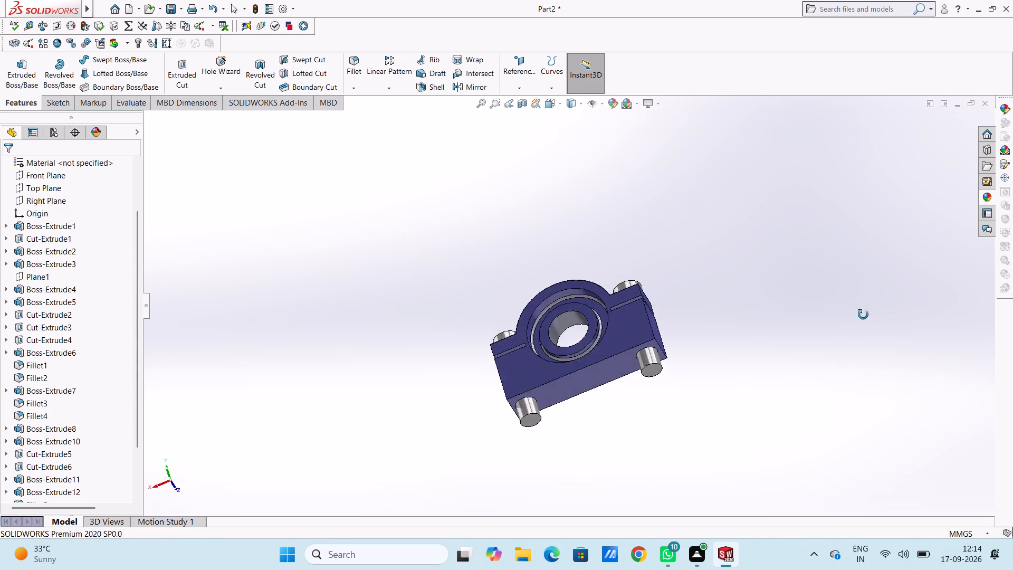
middle_drag(863, 315, 427, 415)
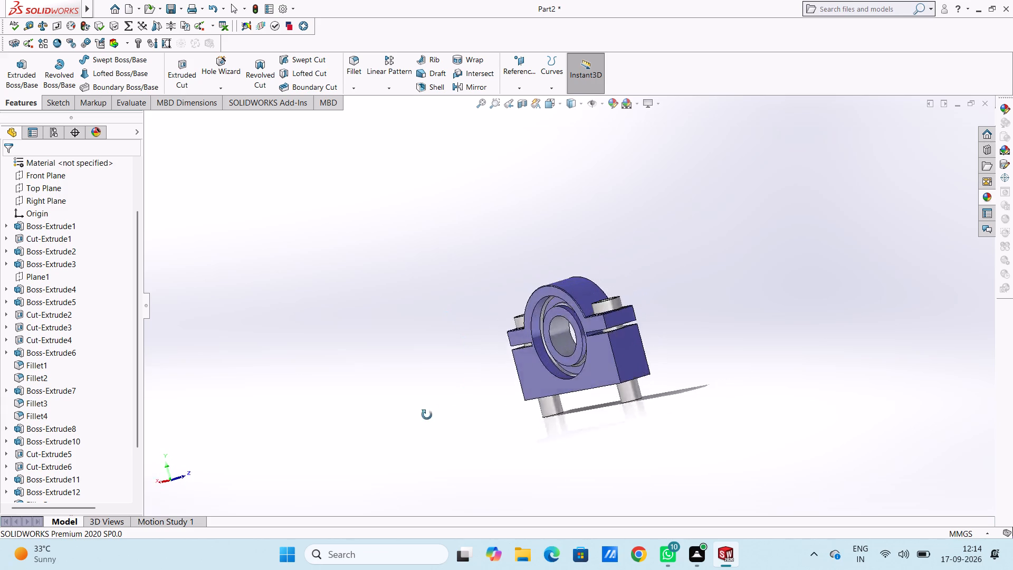
middle_drag(427, 415, 254, 239)
middle_drag(570, 282, 811, 377)
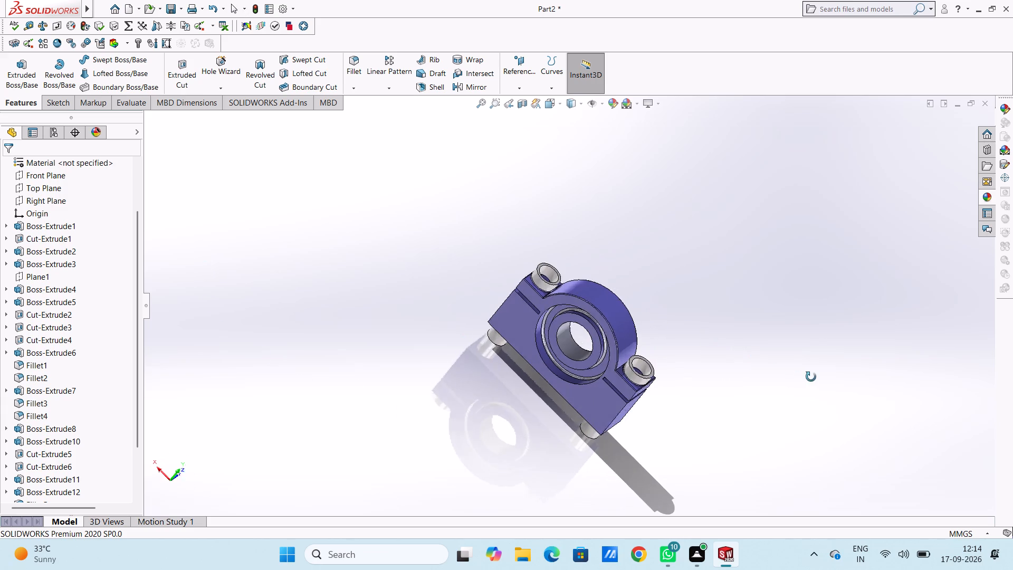
middle_drag(811, 377, 814, 377)
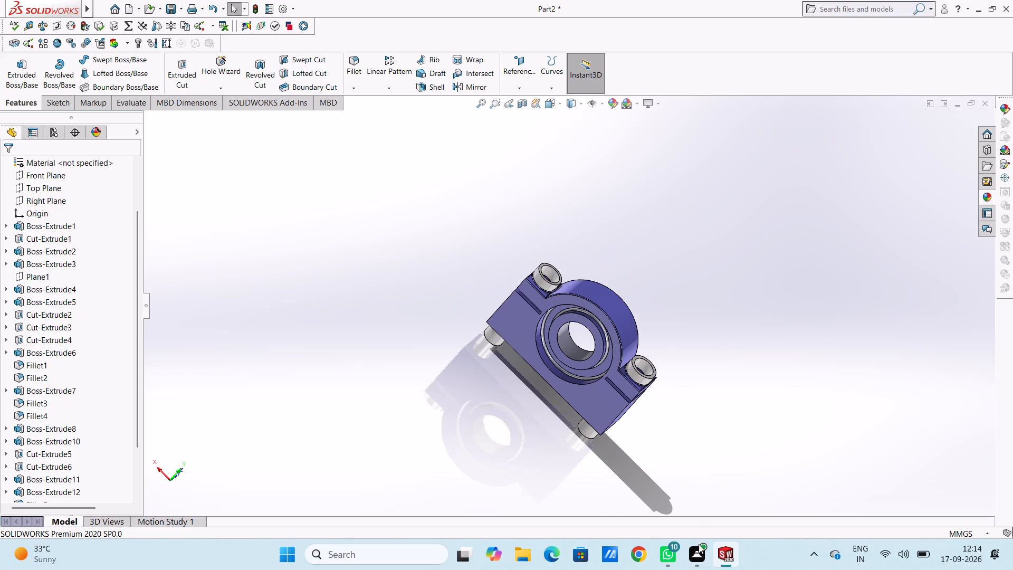
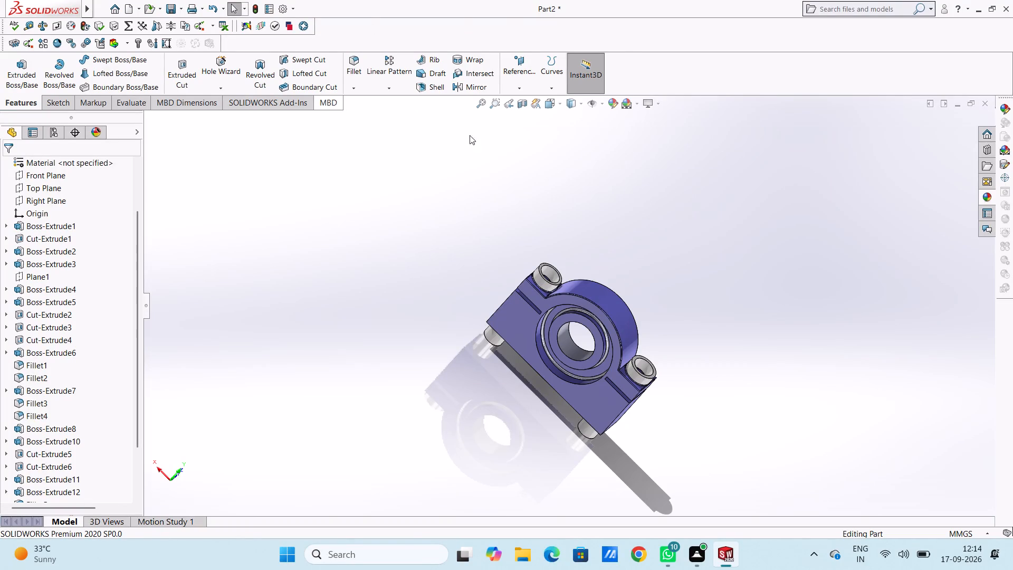
Examine the purple bearing block from all sides, including its central bore, split cap and bolts.
scroll(460, 350, up, 1)
middle_drag(445, 350, 184, 226)
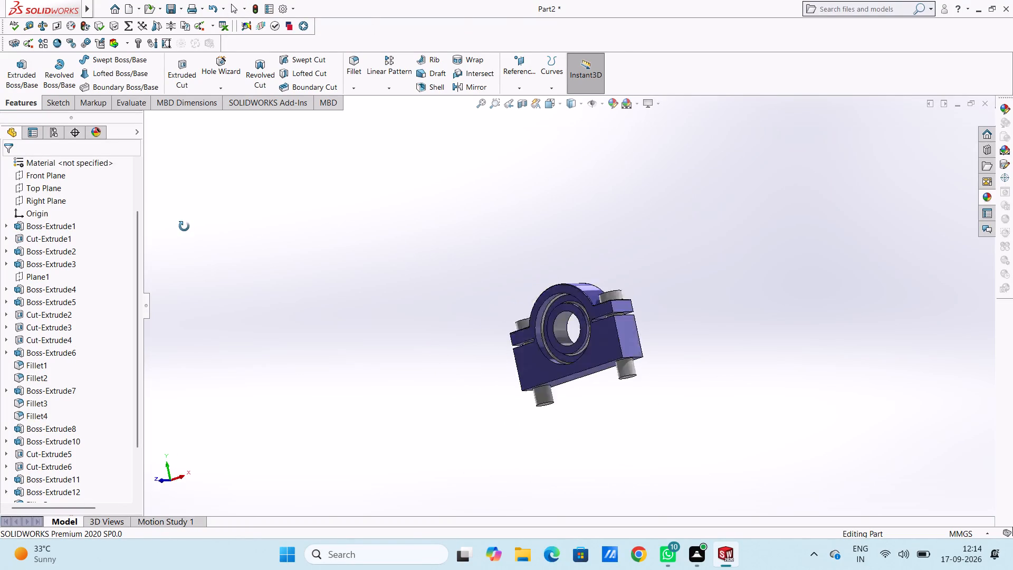
middle_drag(184, 226, 764, 413)
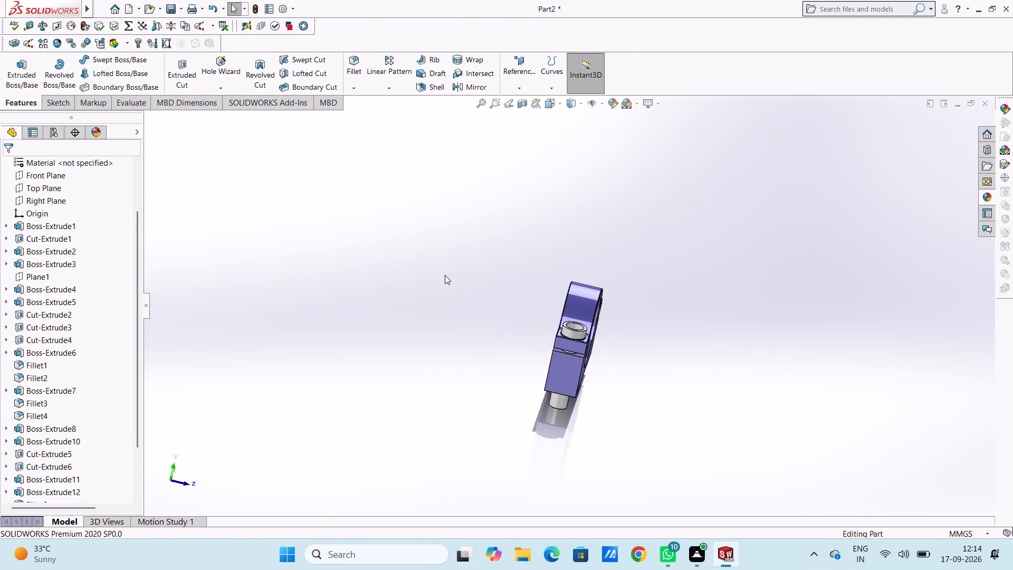
middle_drag(447, 278, 787, 399)
scroll(385, 235, up, 1)
middle_drag(387, 236, 464, 265)
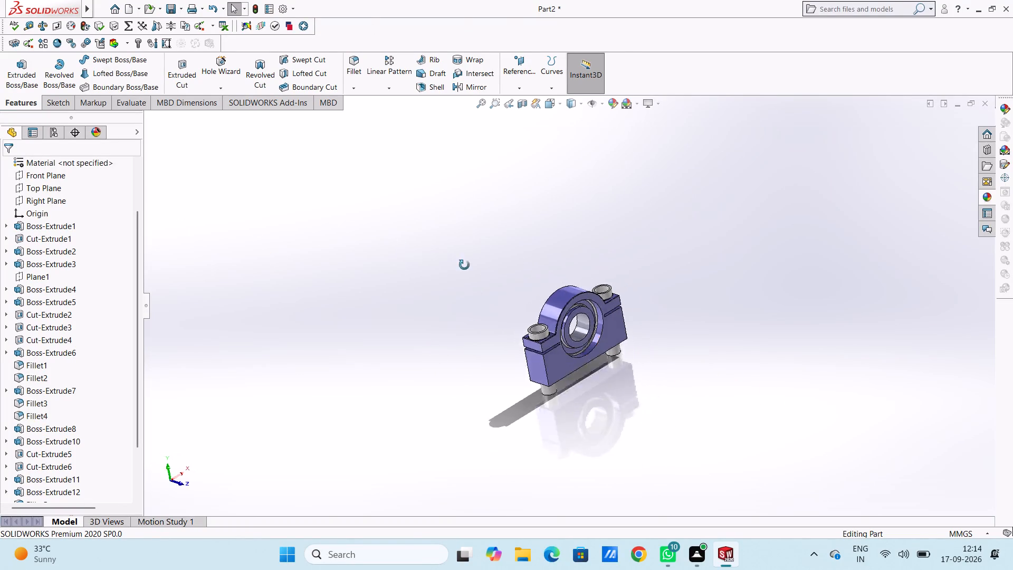
middle_drag(464, 265, 287, 269)
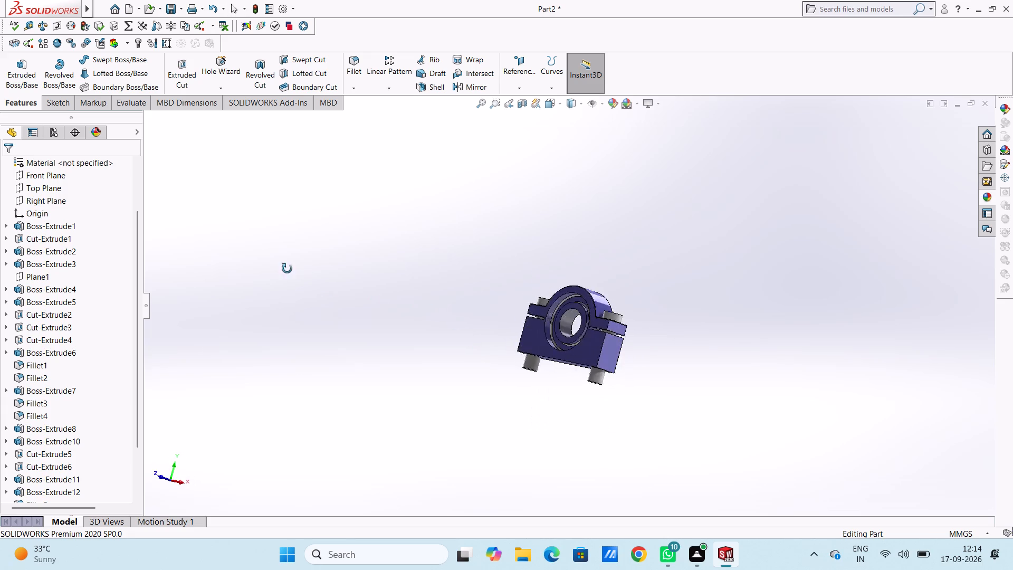
middle_drag(287, 269, 672, 383)
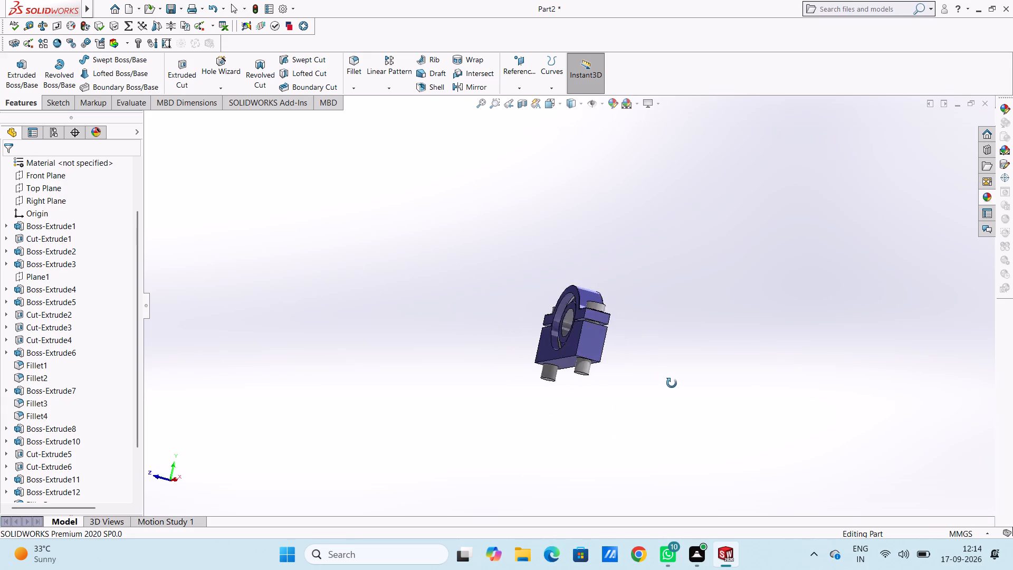
middle_drag(672, 383, 297, 217)
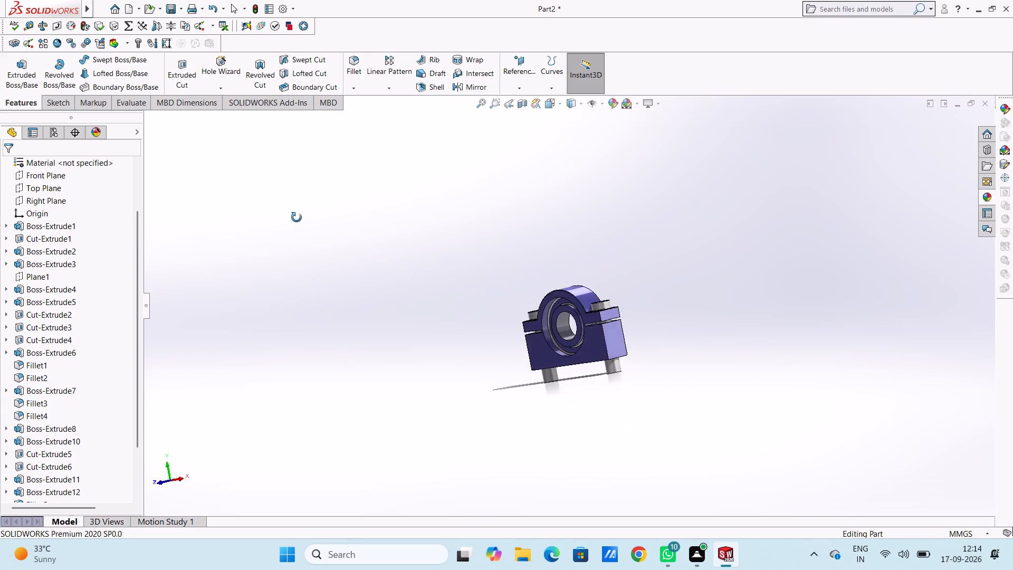
middle_drag(297, 217, 807, 336)
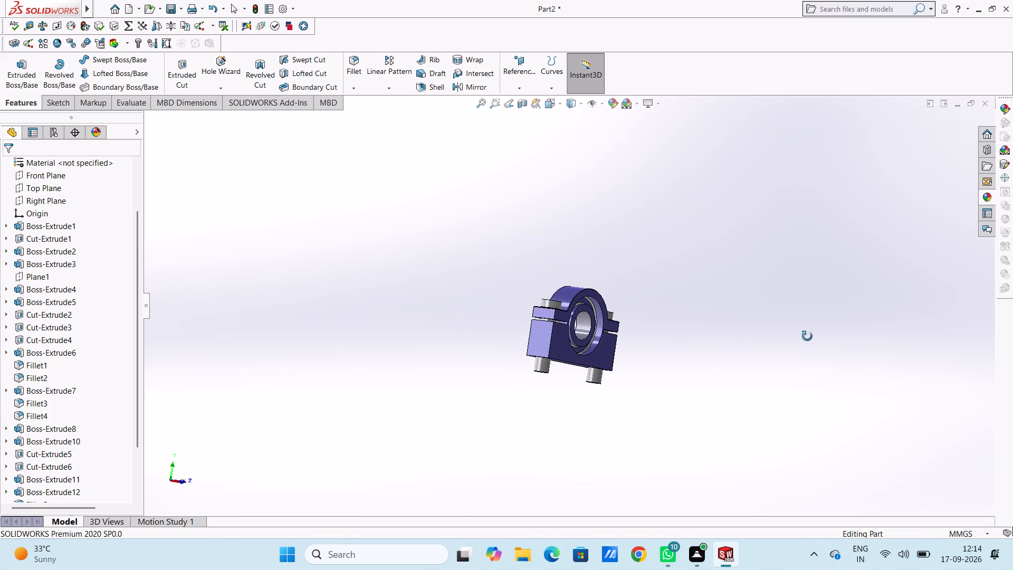
middle_drag(807, 336, 360, 273)
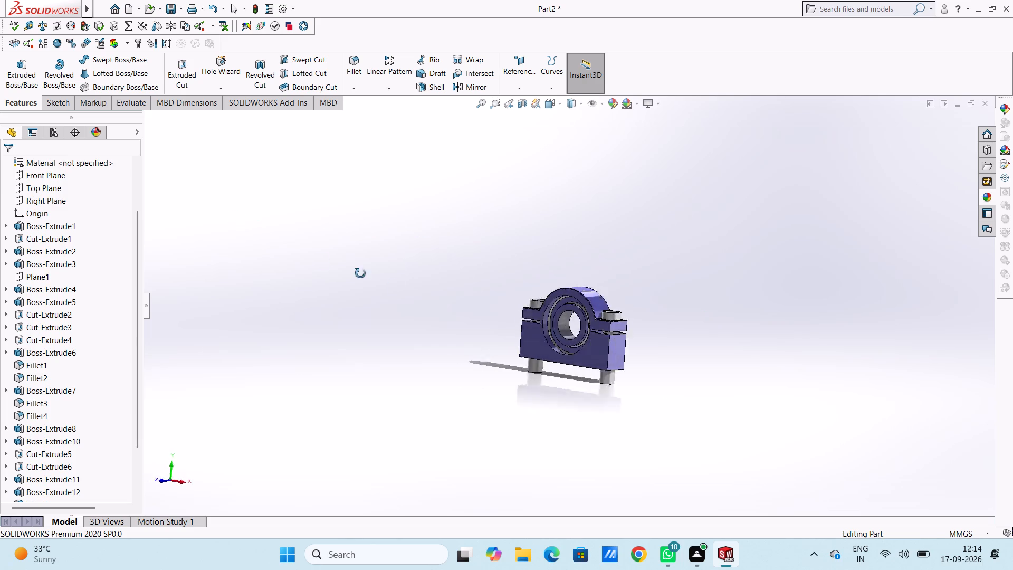
middle_drag(360, 273, 676, 178)
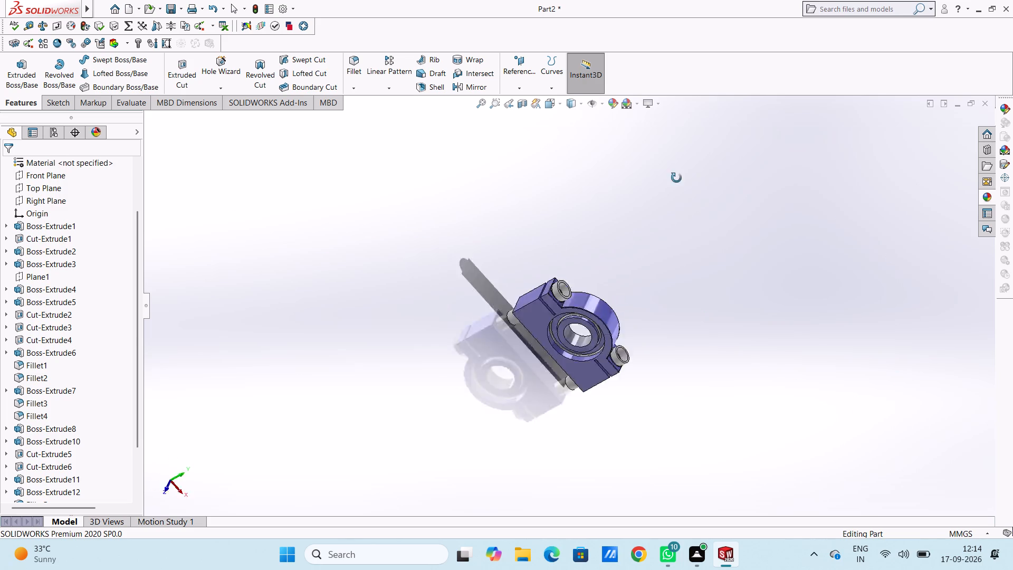
middle_drag(676, 178, 778, 155)
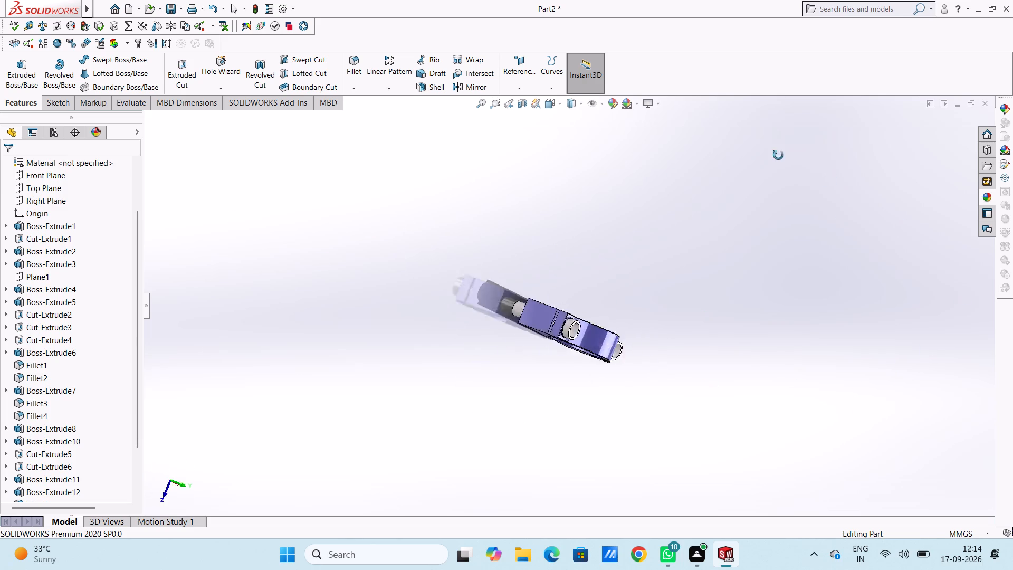
middle_drag(778, 155, 989, 419)
middle_drag(1012, 355, 830, 201)
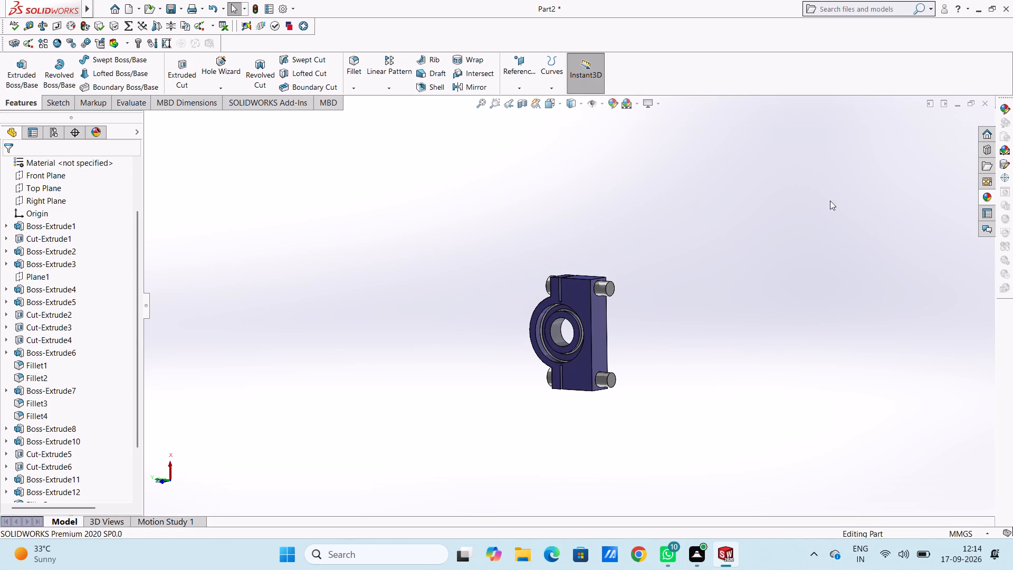
middle_drag(830, 201, 813, 280)
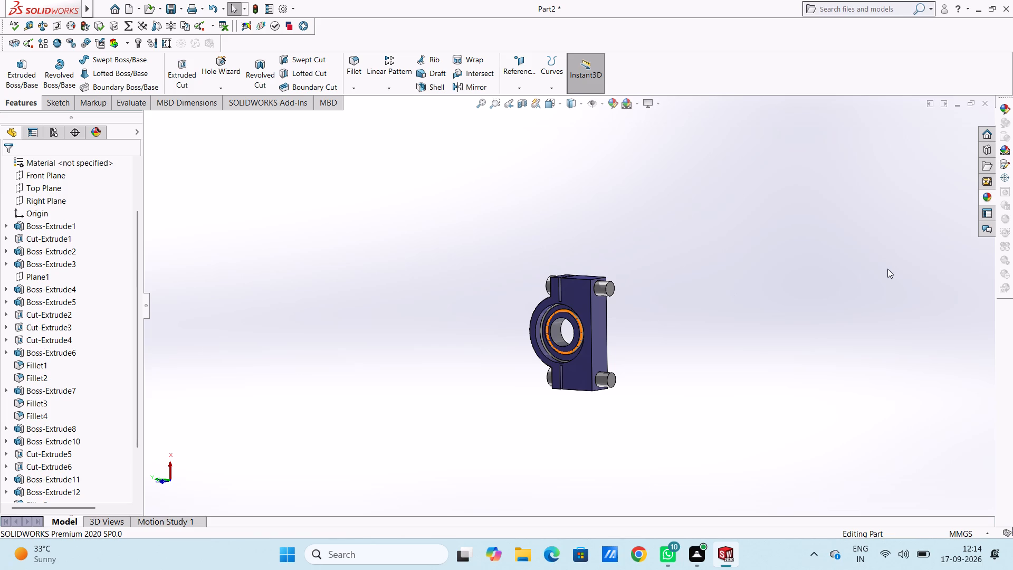
middle_drag(592, 254, 477, 322)
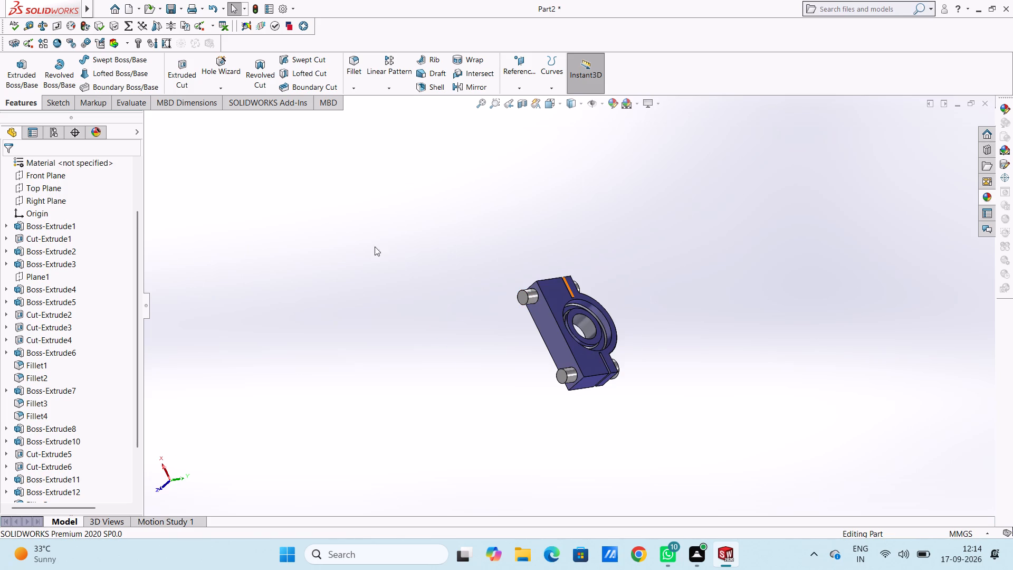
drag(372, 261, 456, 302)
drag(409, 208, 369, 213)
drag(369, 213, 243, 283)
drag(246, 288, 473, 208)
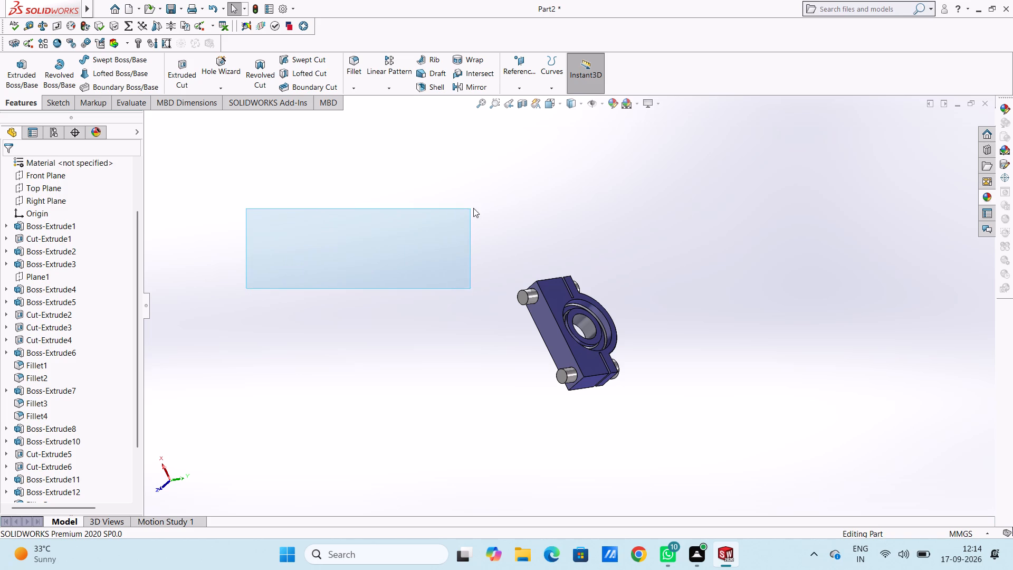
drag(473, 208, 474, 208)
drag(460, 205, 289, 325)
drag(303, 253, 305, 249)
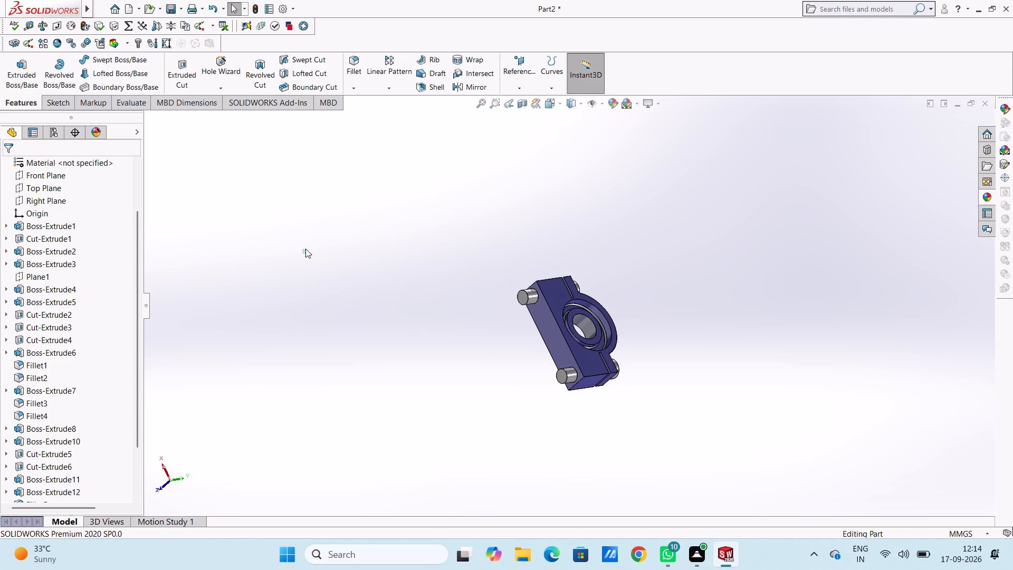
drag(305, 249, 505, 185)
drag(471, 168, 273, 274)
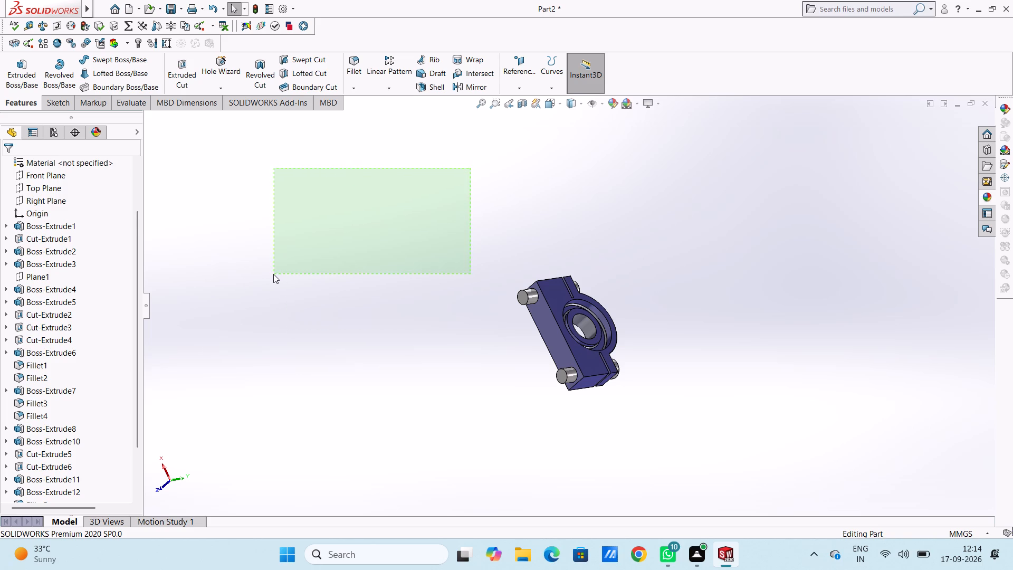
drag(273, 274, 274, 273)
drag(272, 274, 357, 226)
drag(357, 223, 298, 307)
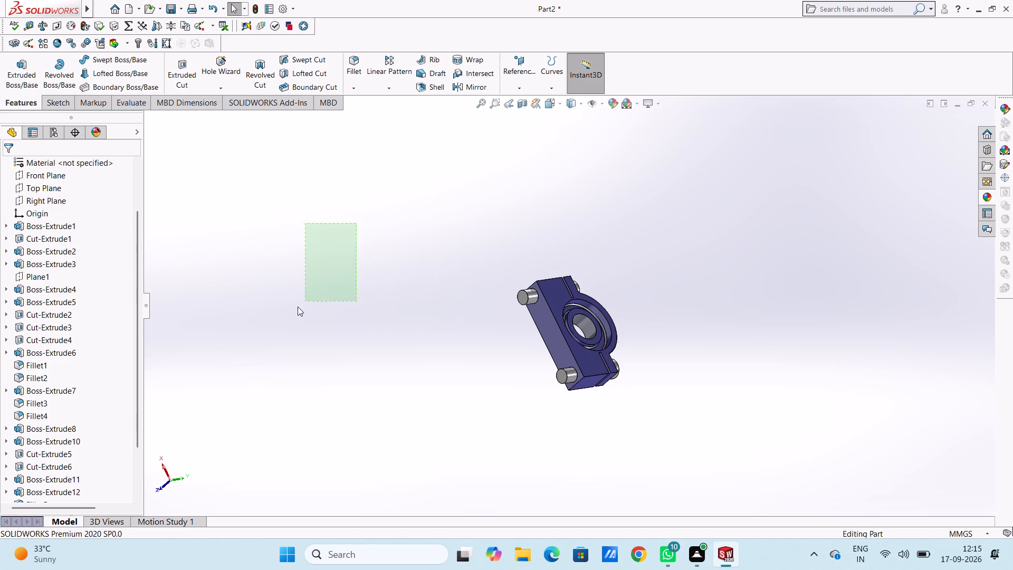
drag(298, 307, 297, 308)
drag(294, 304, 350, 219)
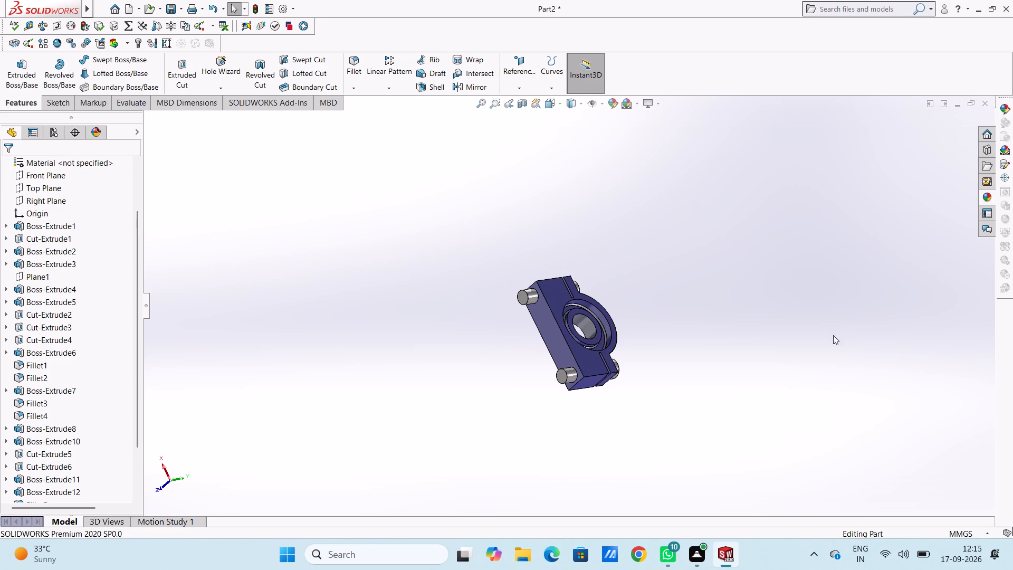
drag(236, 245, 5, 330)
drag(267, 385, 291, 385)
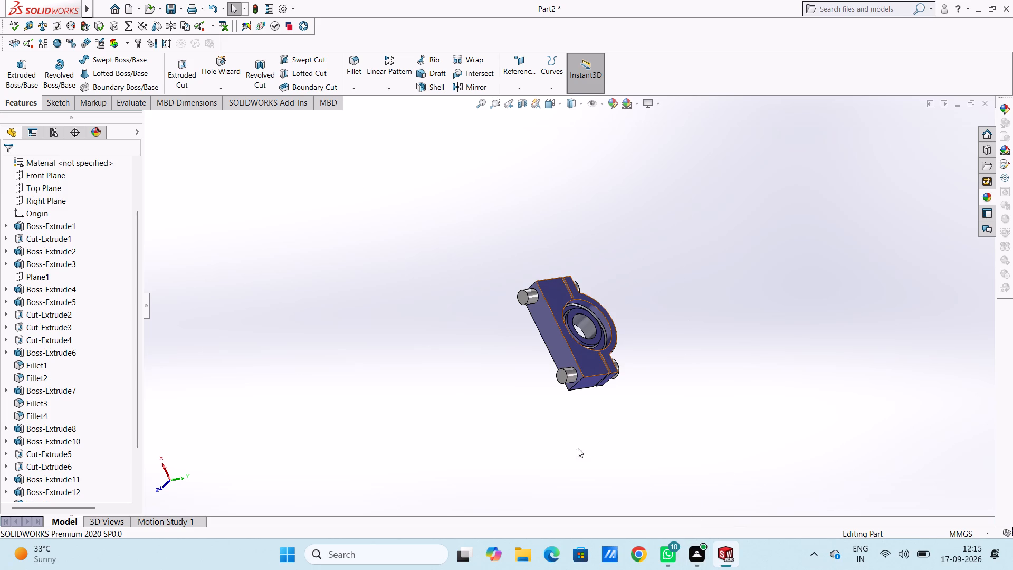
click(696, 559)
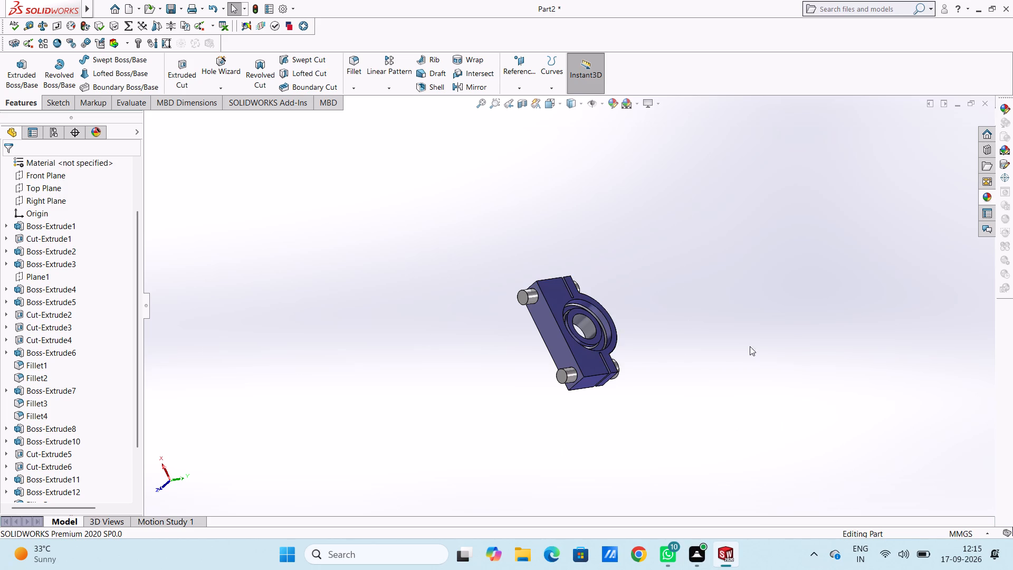
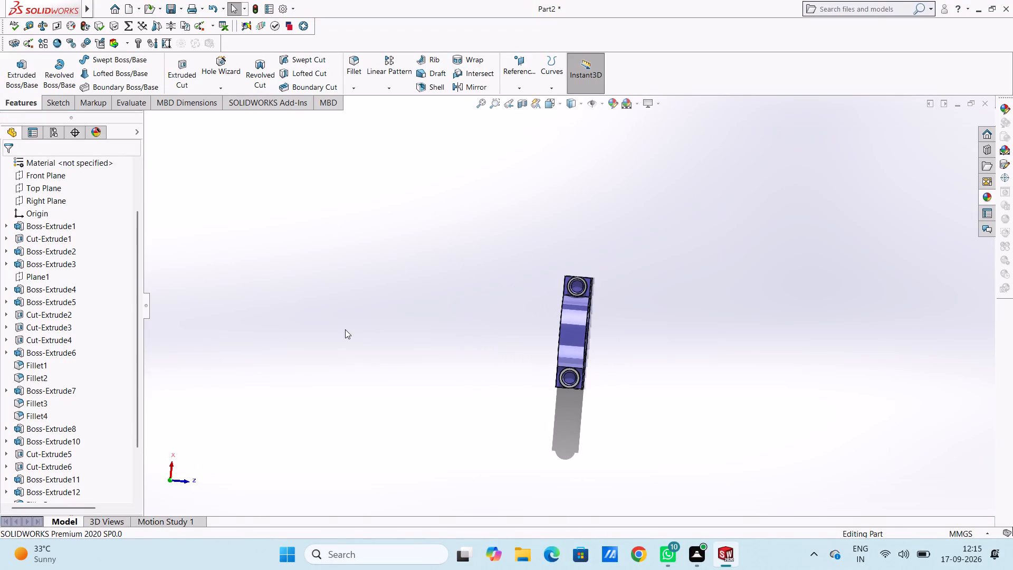
Examine the bearing block from the front, back, sides and underside, including its bore, cap gaps and bolts.
middle_drag(473, 346, 532, 235)
scroll(483, 344, up, 1)
scroll(540, 342, down, 4)
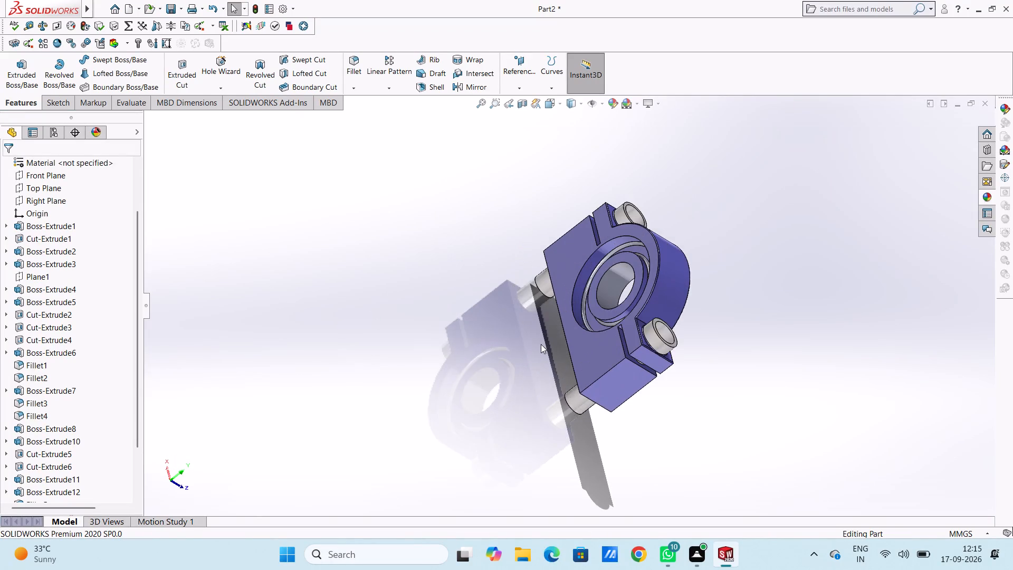
scroll(544, 346, down, 3)
scroll(567, 324, up, 3)
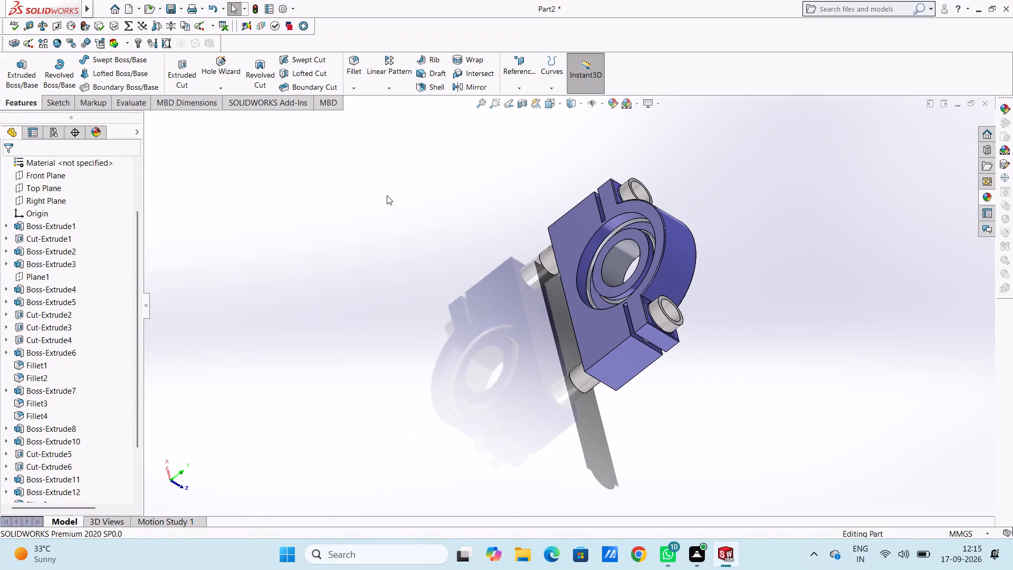
middle_drag(388, 194, 504, 358)
middle_drag(494, 163, 474, 172)
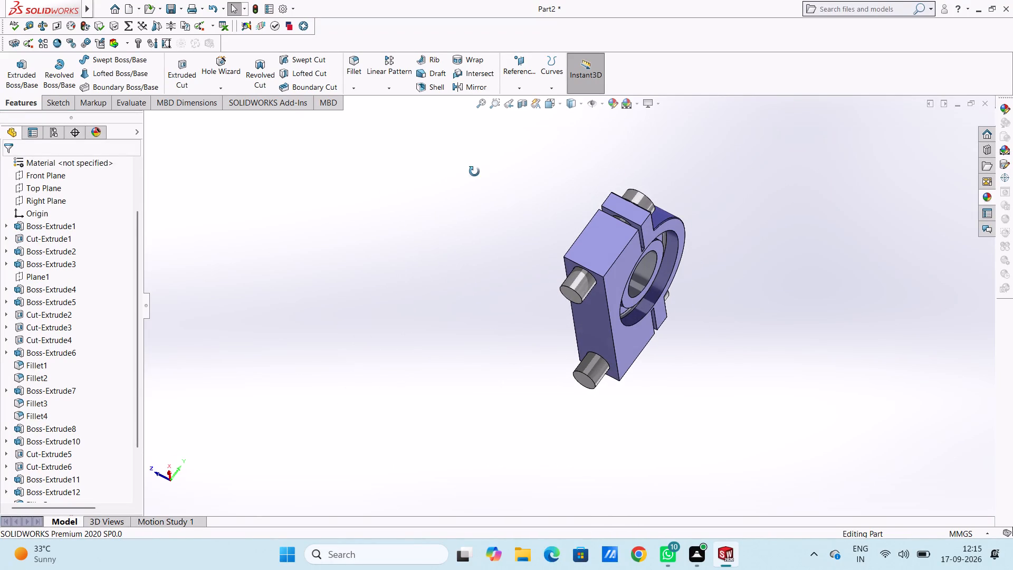
middle_drag(474, 172, 398, 233)
middle_drag(440, 192, 426, 94)
scroll(426, 95, up, 1)
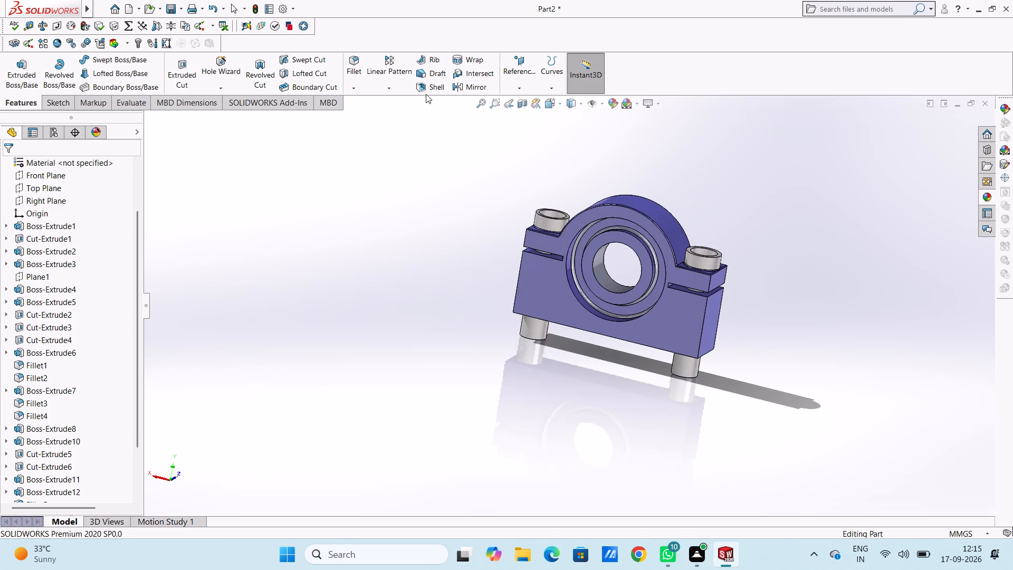
middle_drag(584, 178, 611, 121)
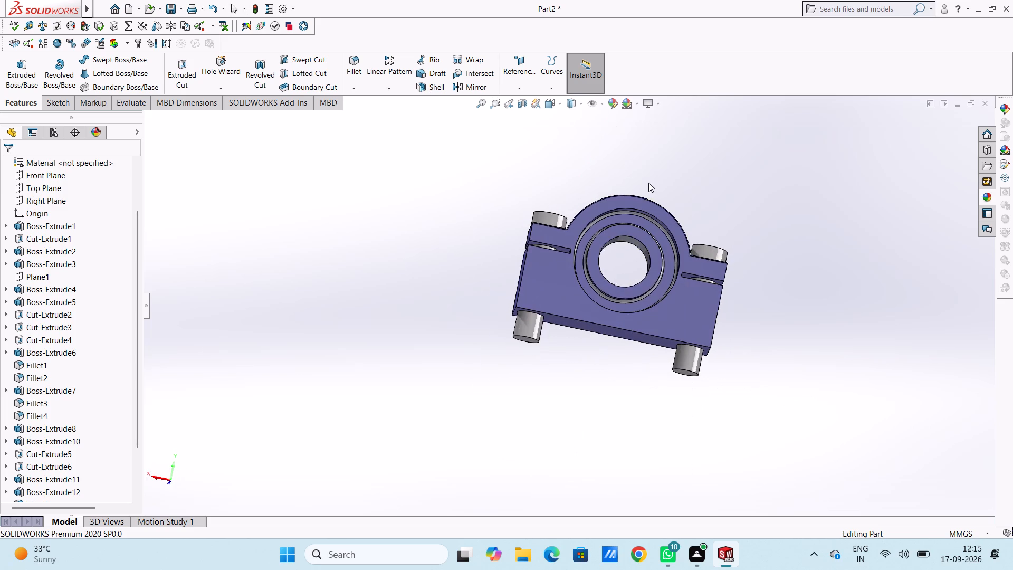
scroll(648, 183, down, 3)
middle_drag(739, 175, 696, 239)
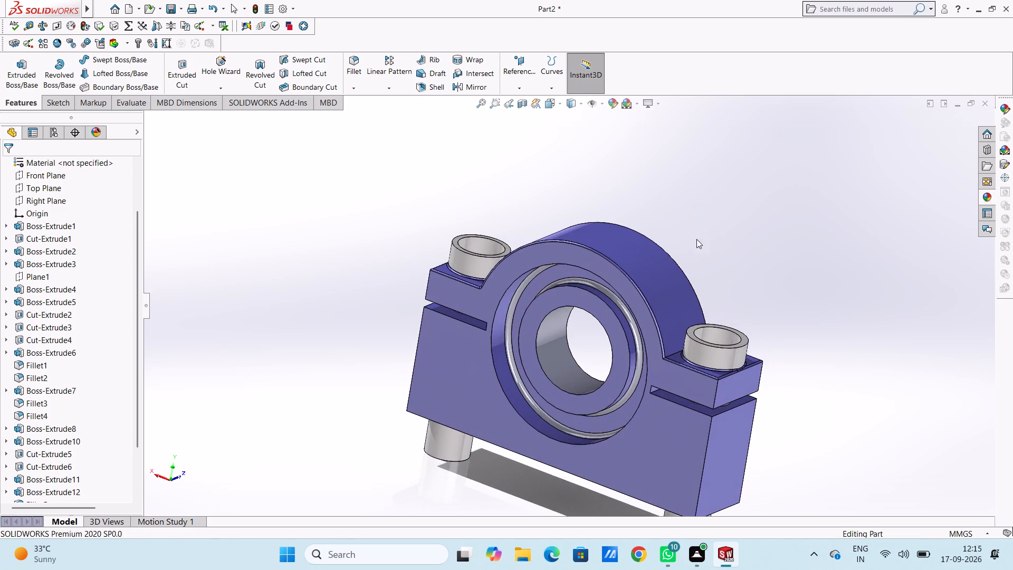
scroll(686, 268, up, 4)
scroll(532, 321, down, 3)
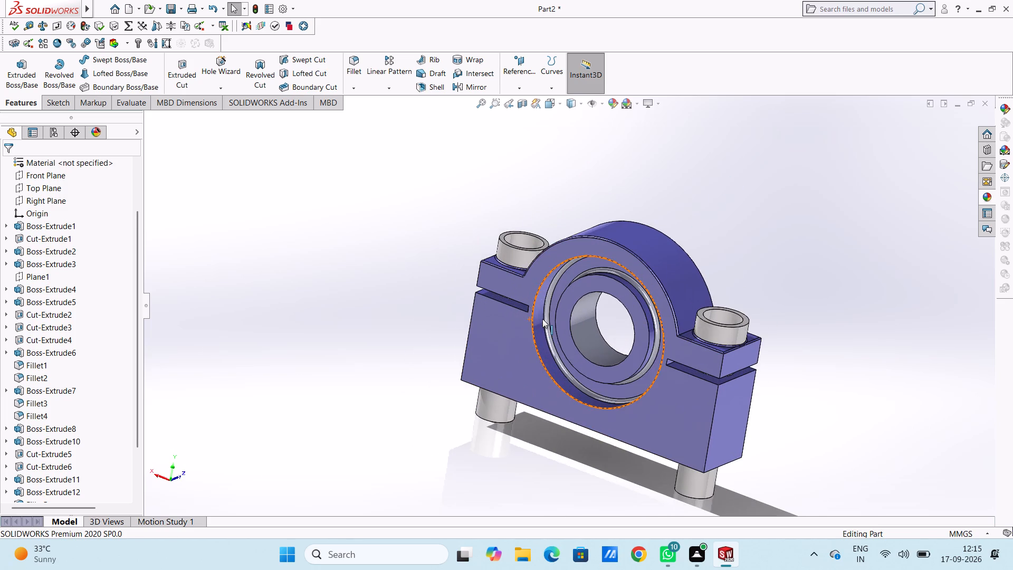
middle_drag(398, 310, 537, 286)
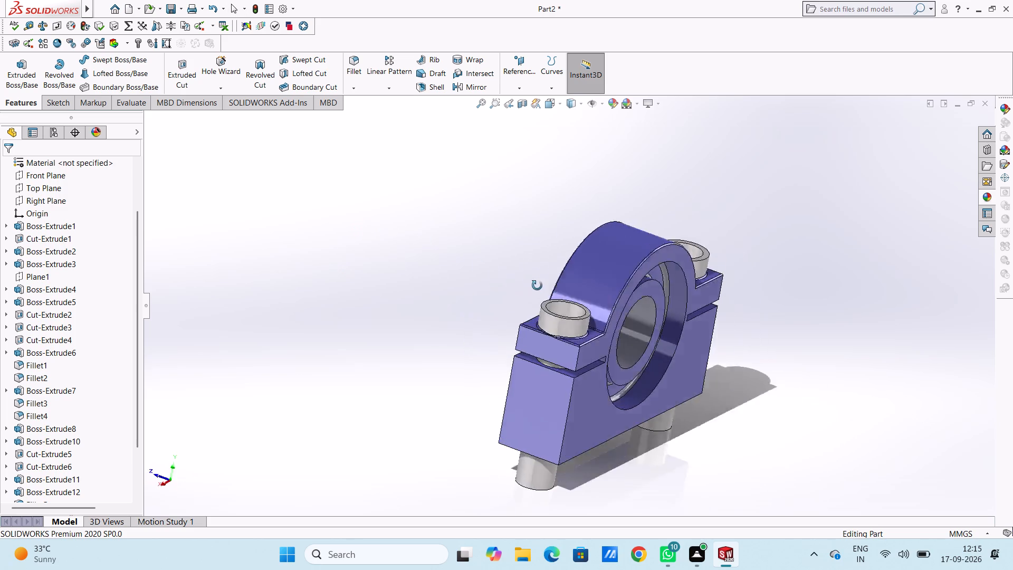
middle_drag(537, 286, 546, 356)
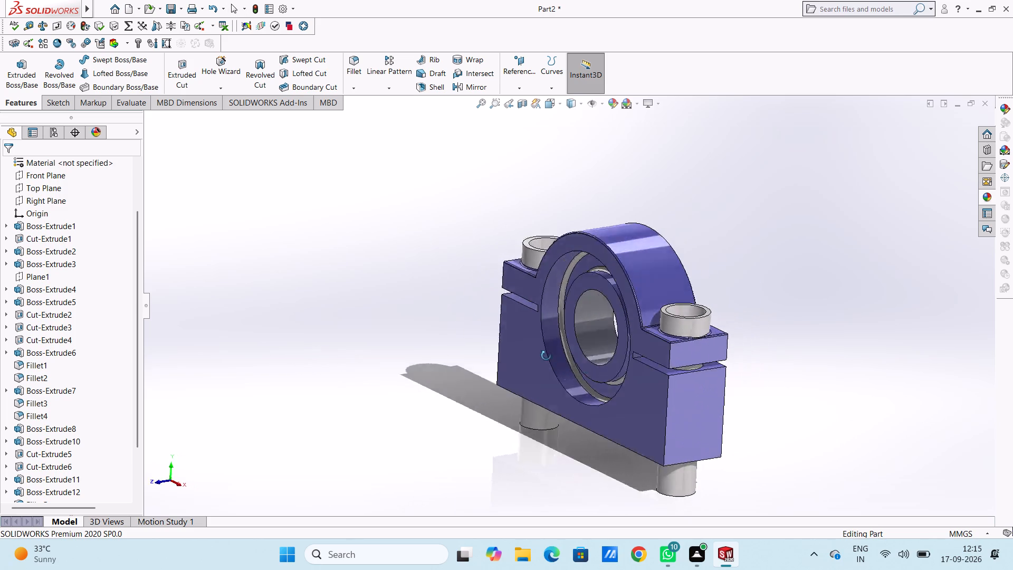
middle_drag(546, 356, 788, 450)
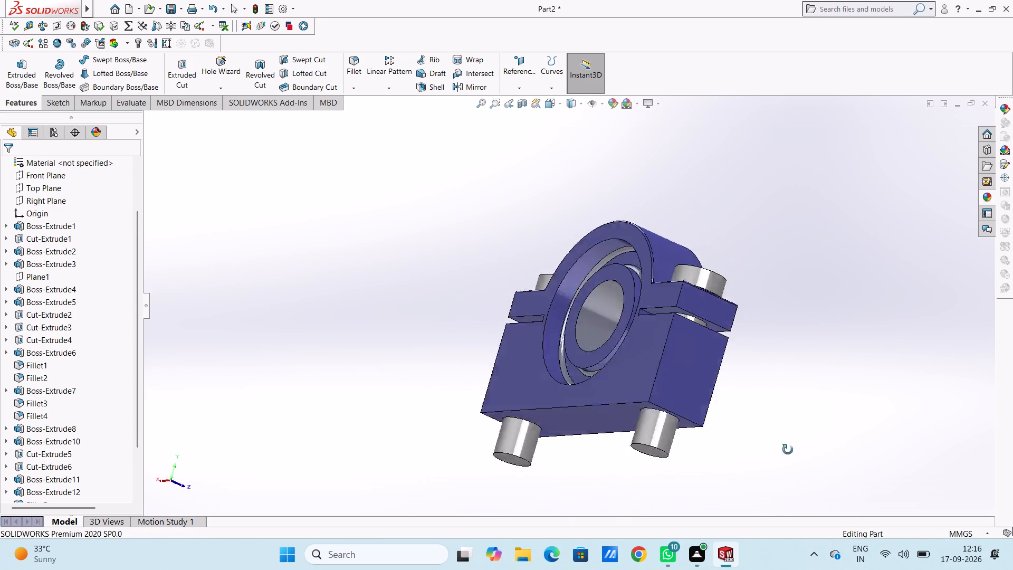
middle_drag(788, 450, 609, 338)
scroll(849, 476, up, 1)
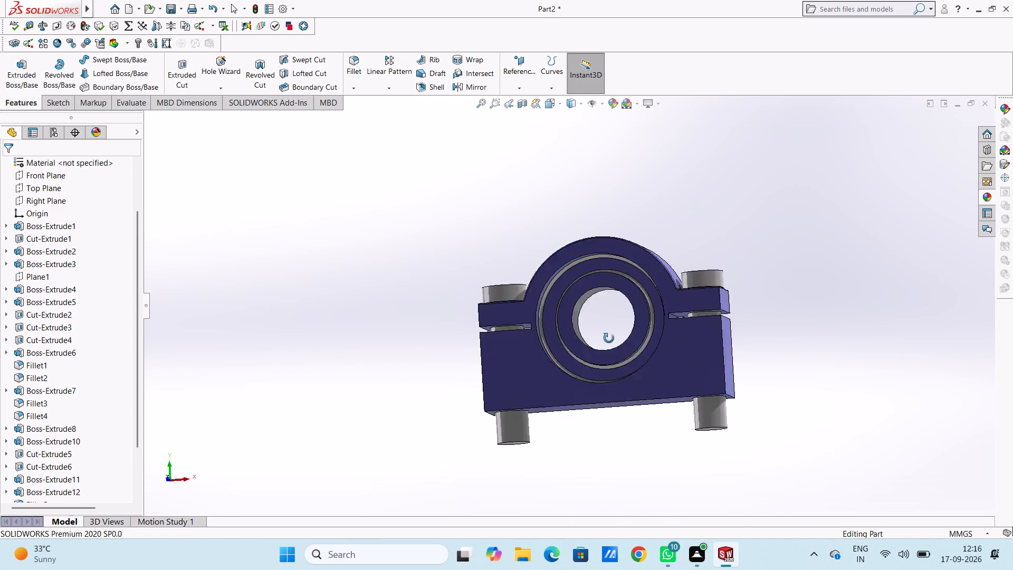
middle_drag(609, 338, 341, 280)
middle_drag(418, 294, 634, 356)
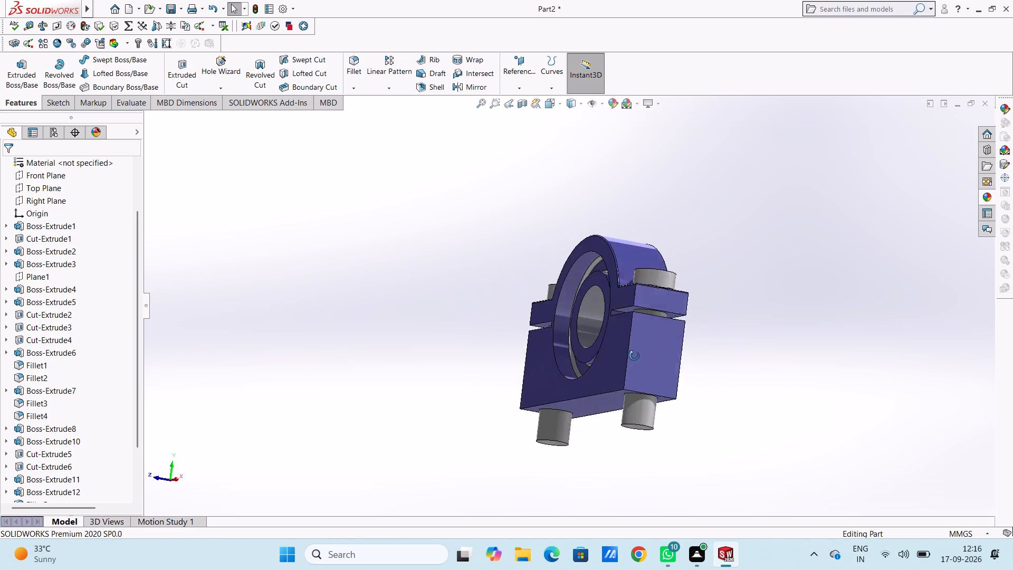
middle_drag(634, 356, 675, 379)
middle_drag(677, 381, 888, 438)
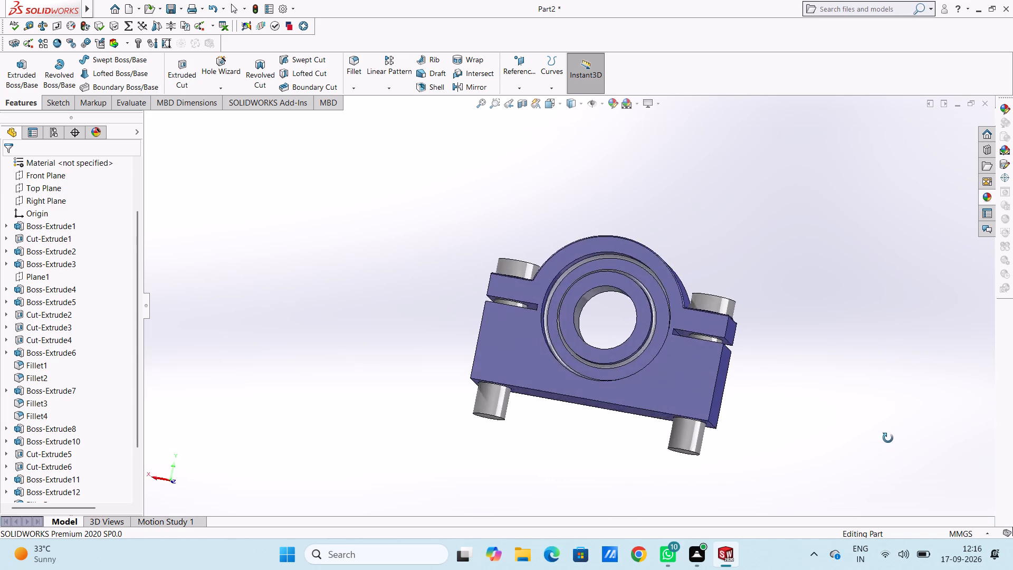
middle_drag(888, 438, 356, 250)
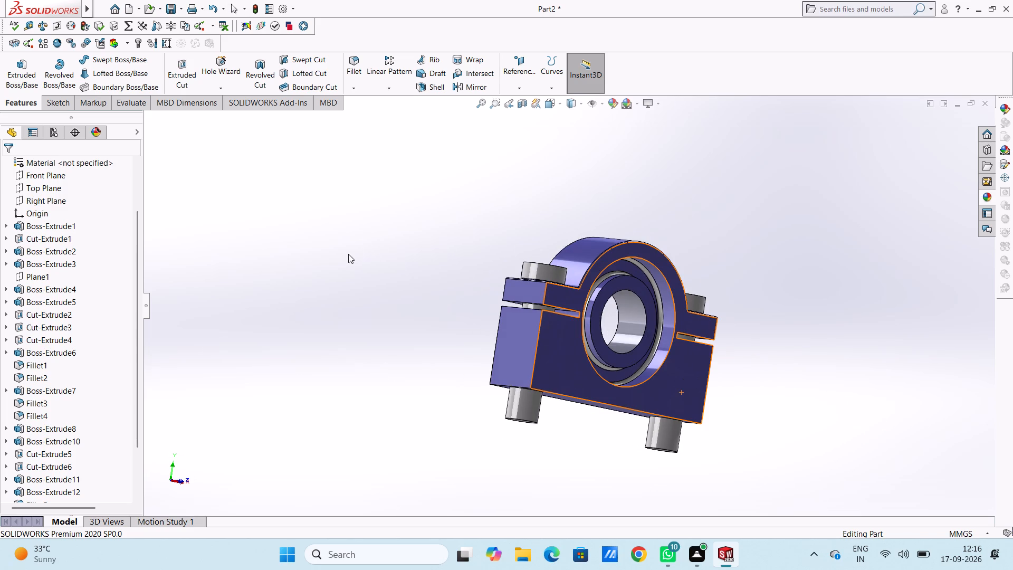
middle_drag(473, 211, 588, 385)
middle_drag(599, 387, 636, 396)
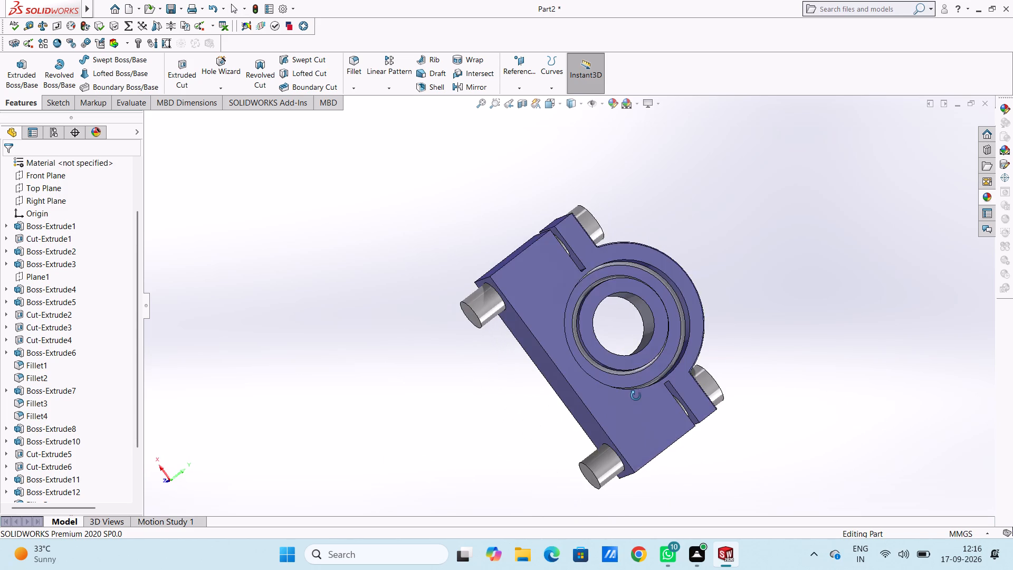
middle_drag(636, 396, 592, 405)
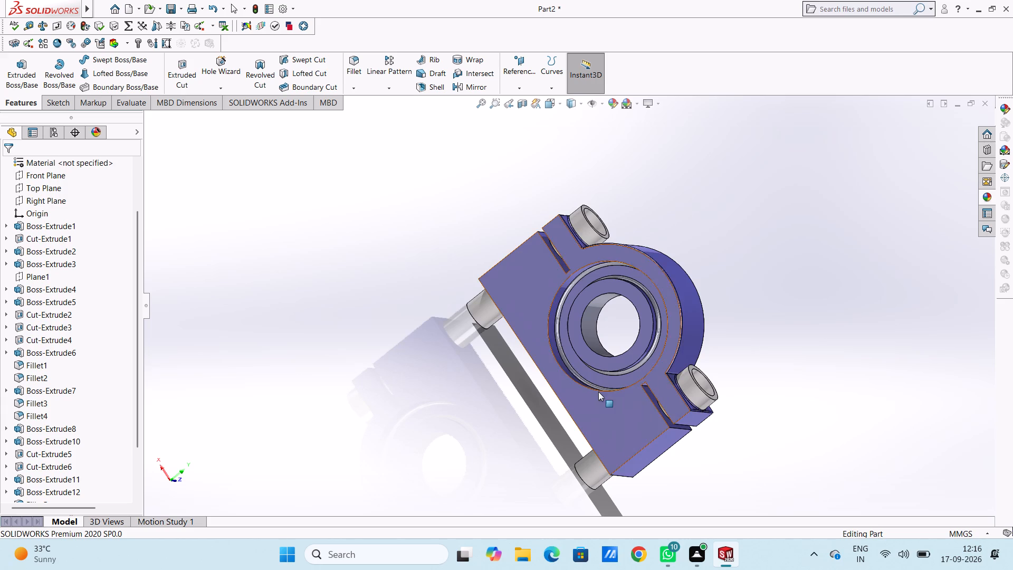
middle_drag(828, 256, 826, 260)
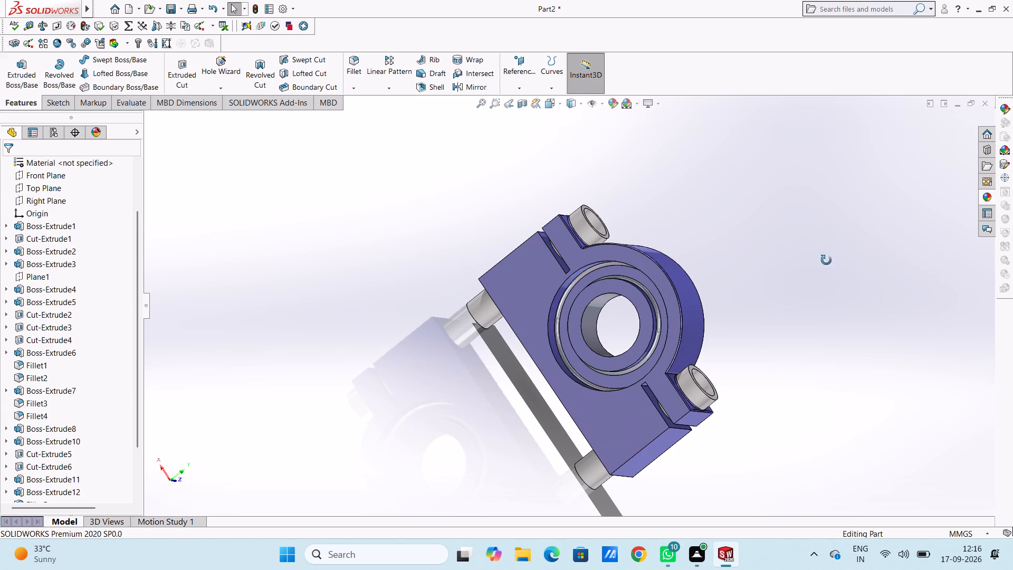
middle_drag(826, 260, 746, 423)
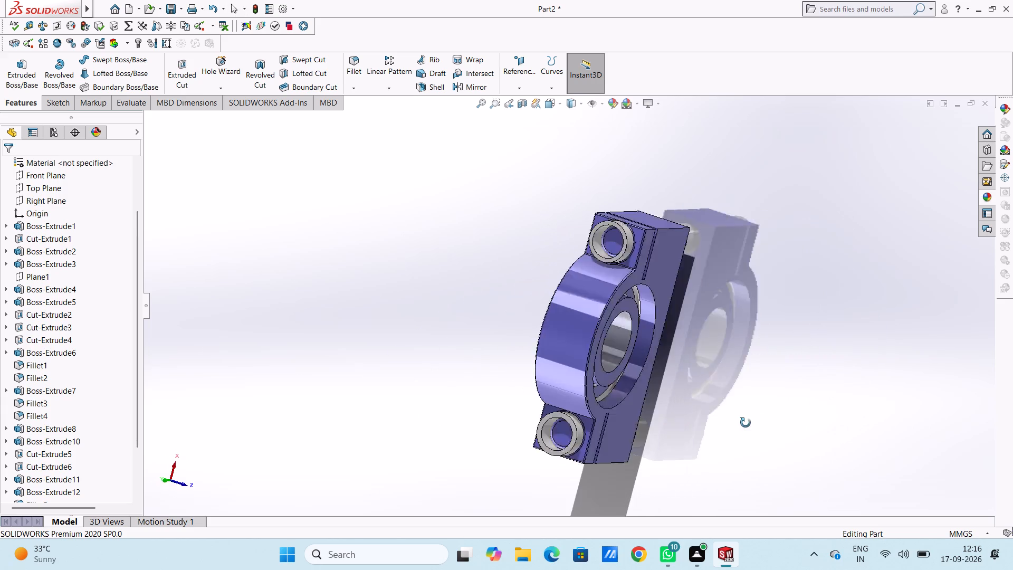
middle_drag(746, 423, 752, 421)
Fillet the edge where the cap's curved top meets the flat bolt seat with a 1 mm symmetric radius.
middle_drag(500, 484, 541, 403)
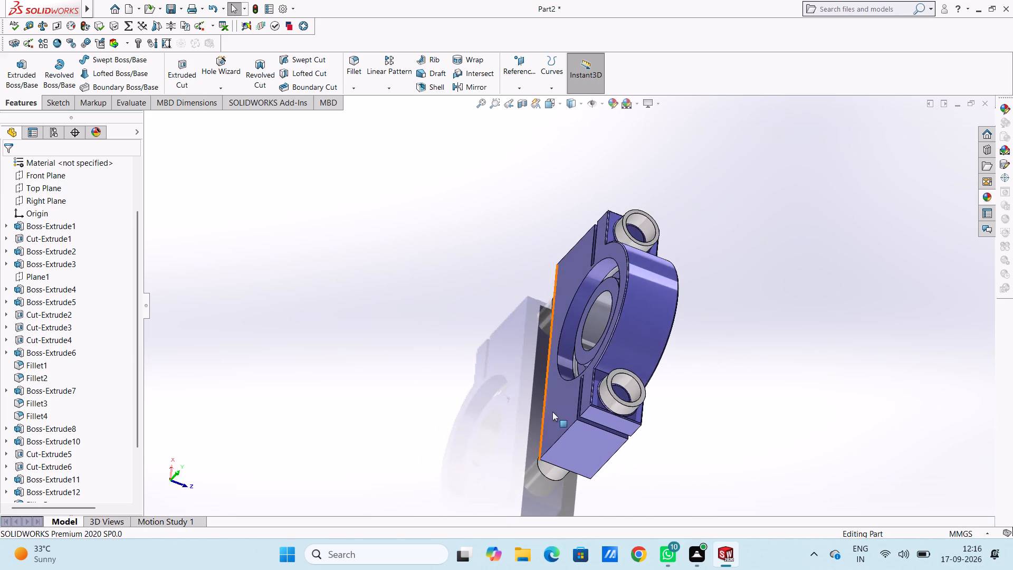
scroll(643, 363, down, 5)
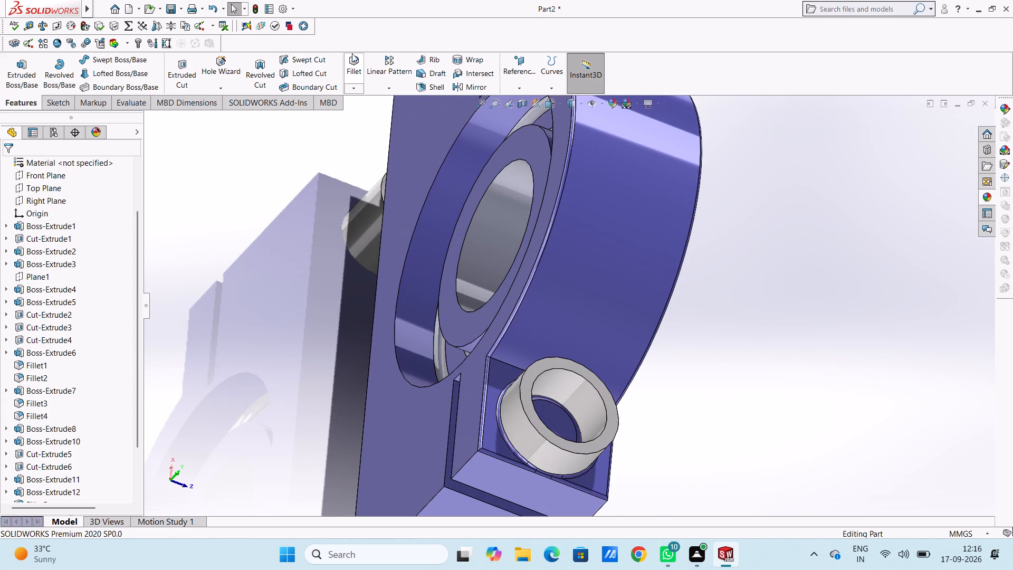
click(353, 67)
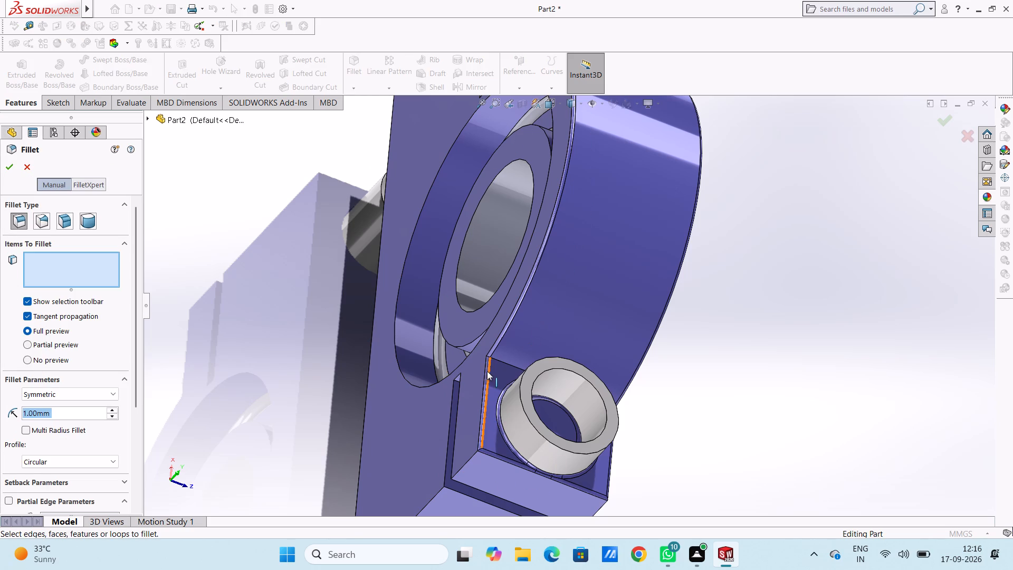
click(505, 364)
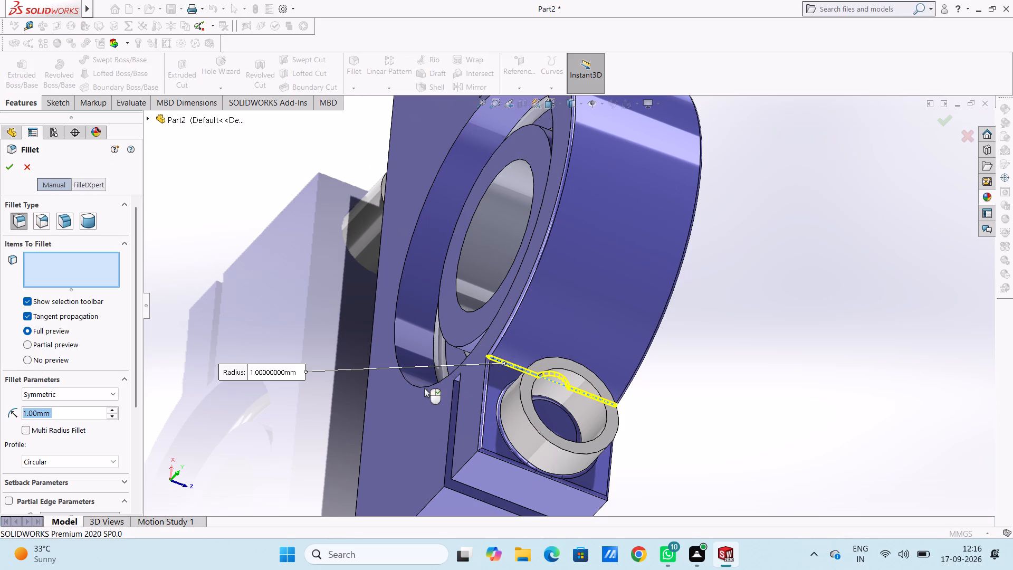
click(7, 168)
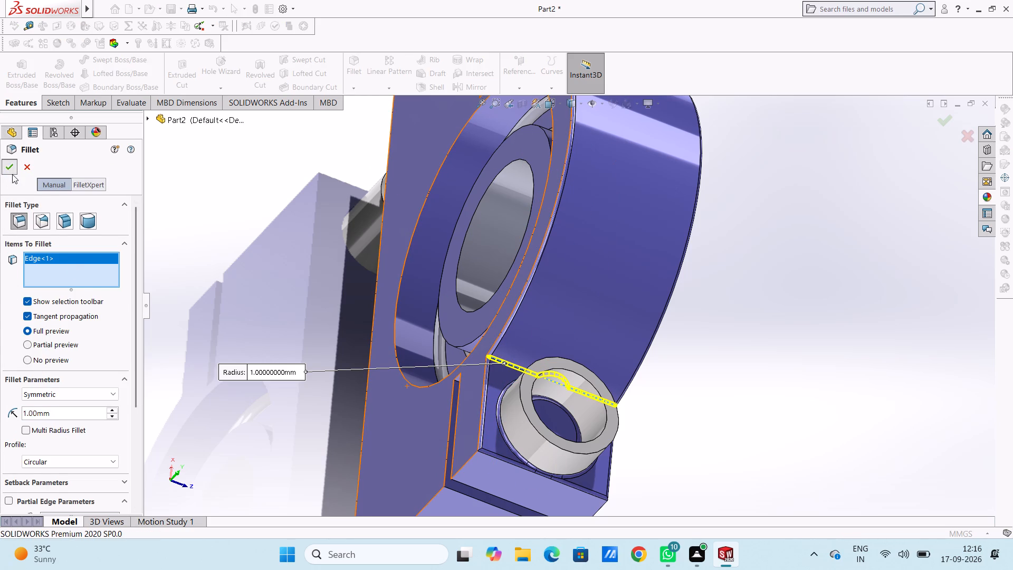
Inspect the filleted bearing block from several angles and return it to the isometric view.
middle_drag(228, 235, 265, 414)
middle_drag(264, 415, 254, 421)
middle_drag(243, 319, 242, 218)
scroll(280, 319, up, 4)
middle_drag(342, 328, 338, 267)
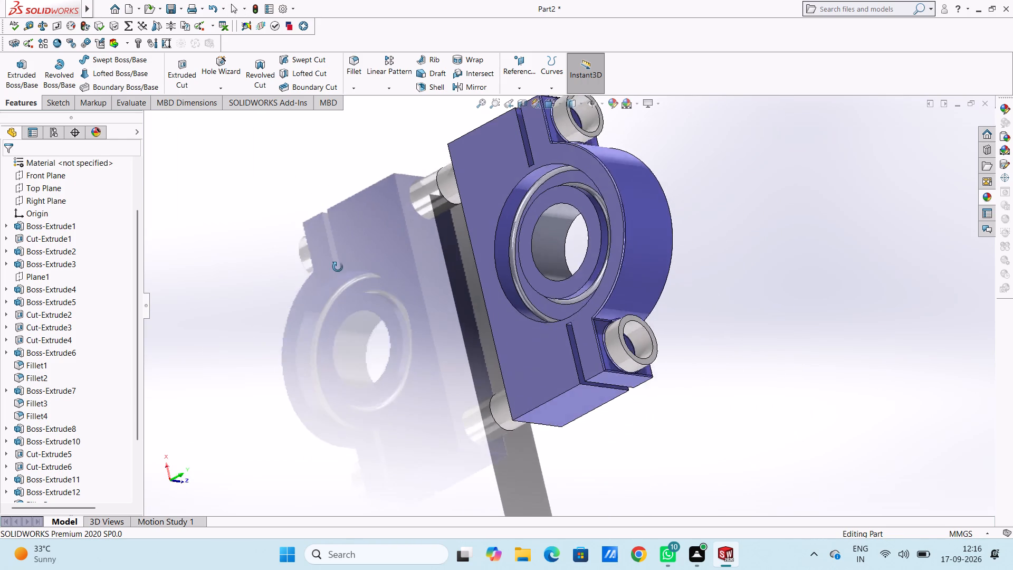
middle_drag(338, 267, 216, 197)
middle_drag(245, 185, 429, 245)
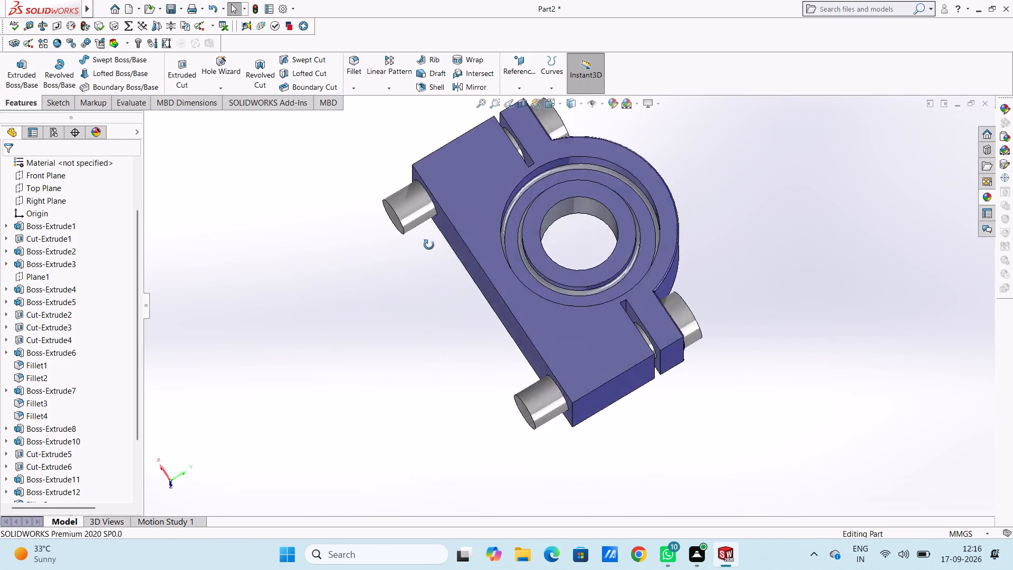
middle_drag(429, 245, 406, 325)
scroll(406, 325, up, 1)
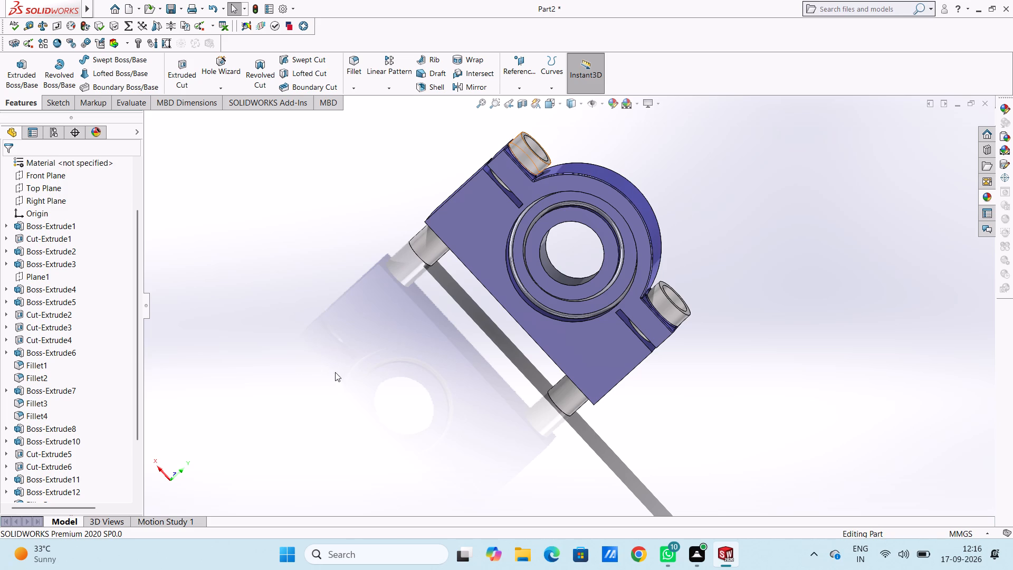
key(ctrl+7)
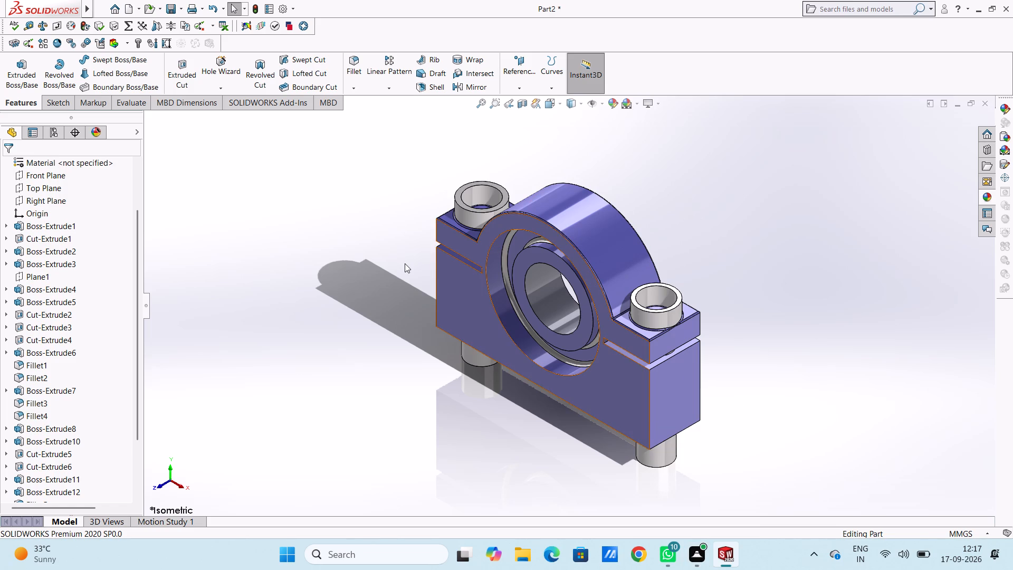
Examine what main features from Boss-Extrude1 to Fillet2 contribute to the bearing block, highlighting a selection of them individually.
click(31, 223)
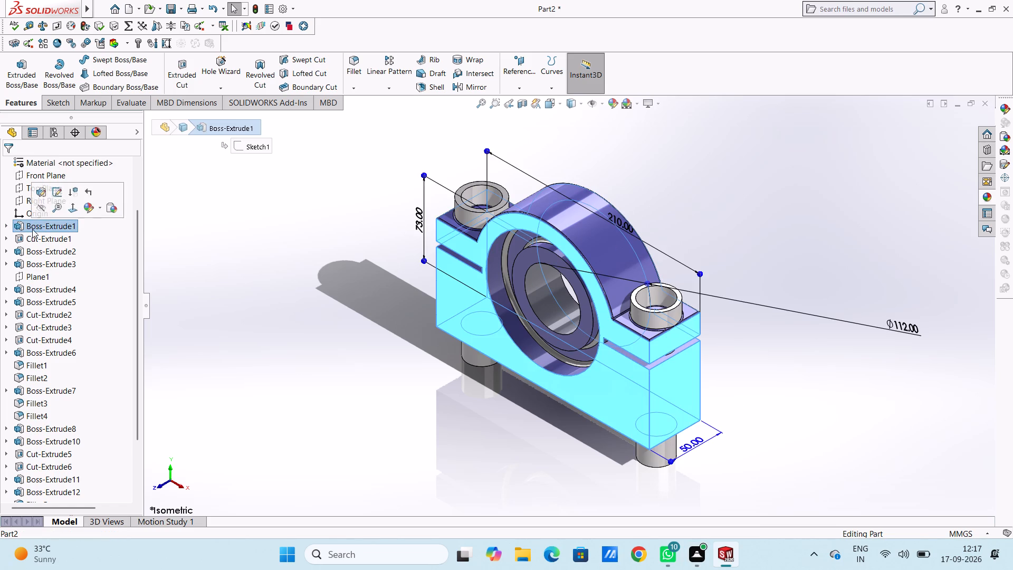
click(327, 229)
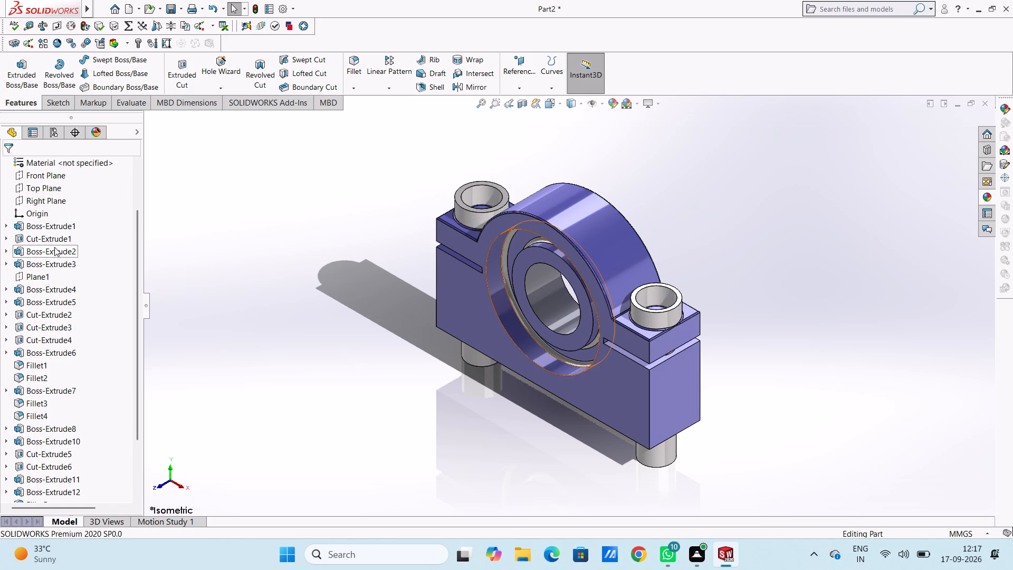
click(48, 257)
click(270, 221)
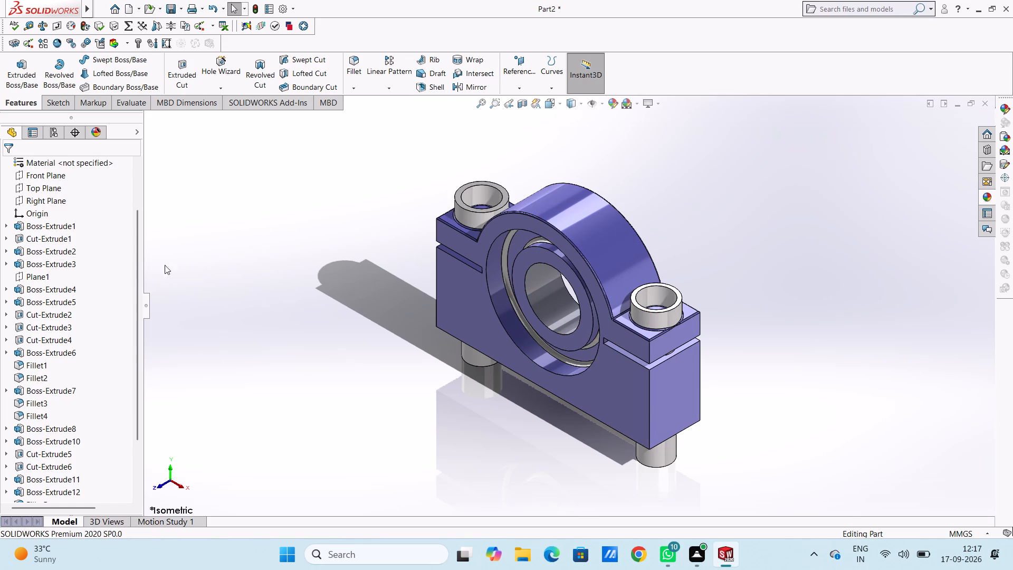
click(68, 265)
click(295, 232)
click(70, 303)
click(303, 272)
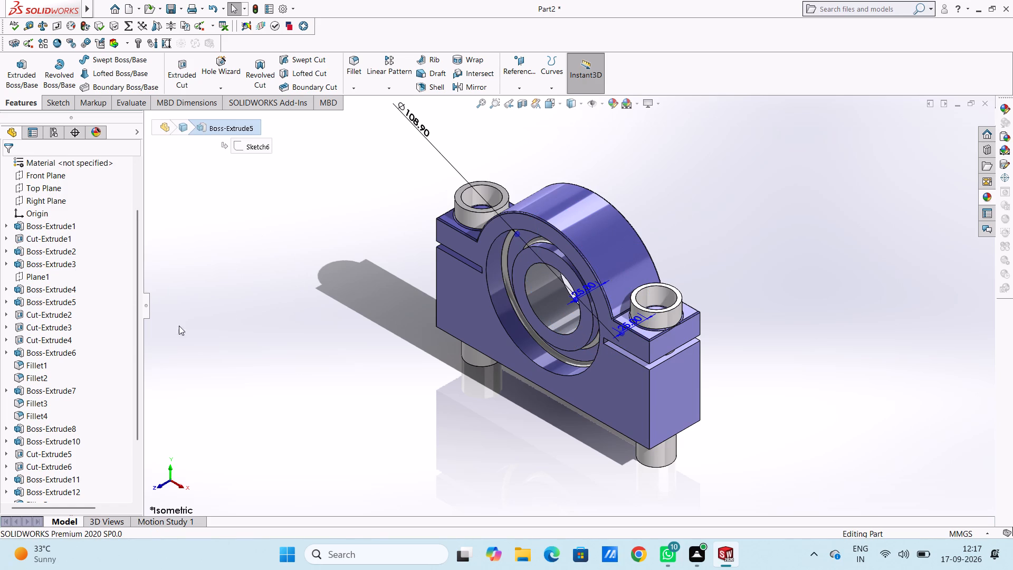
click(70, 345)
click(310, 279)
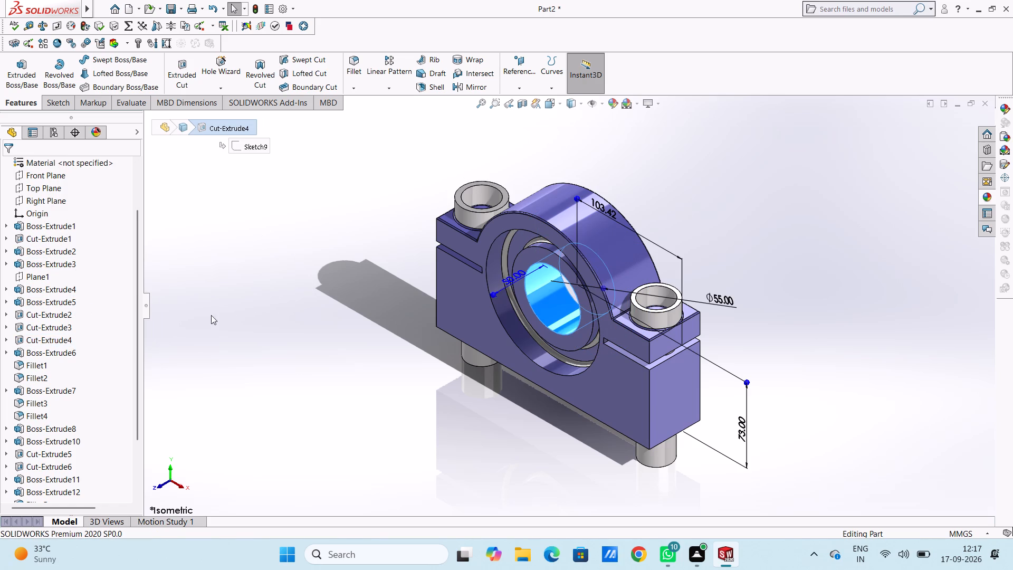
click(70, 355)
click(279, 270)
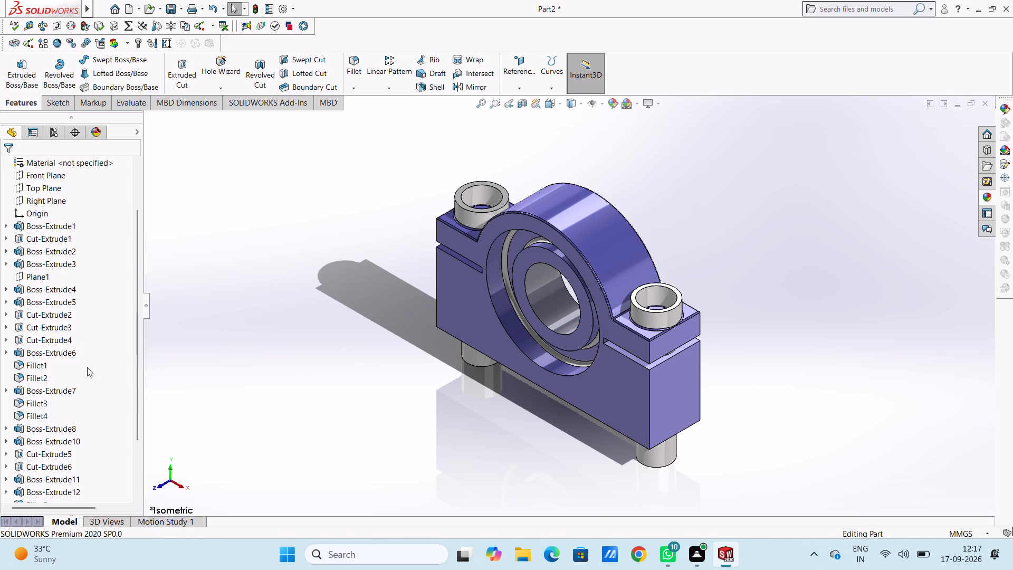
click(42, 378)
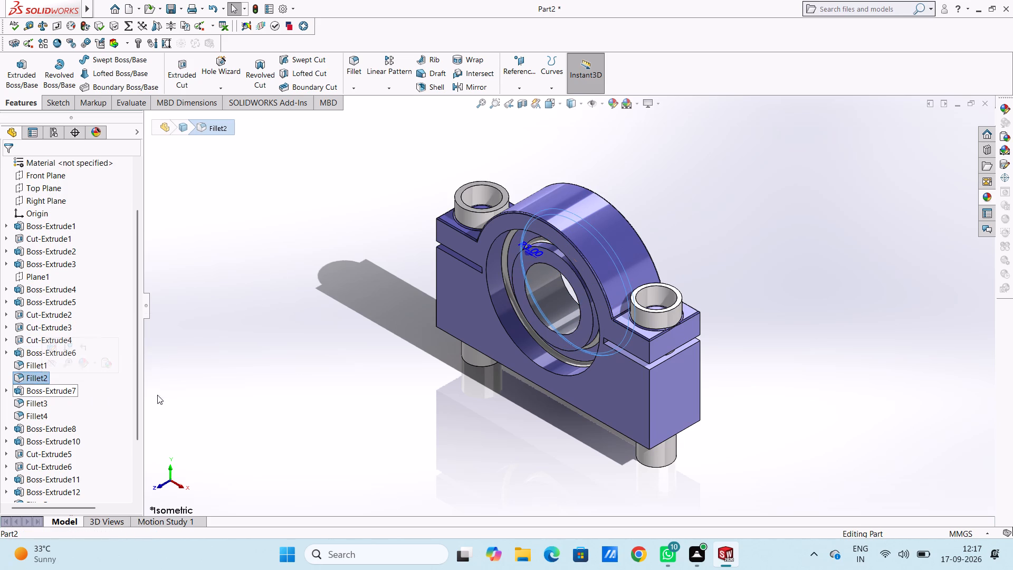
click(232, 381)
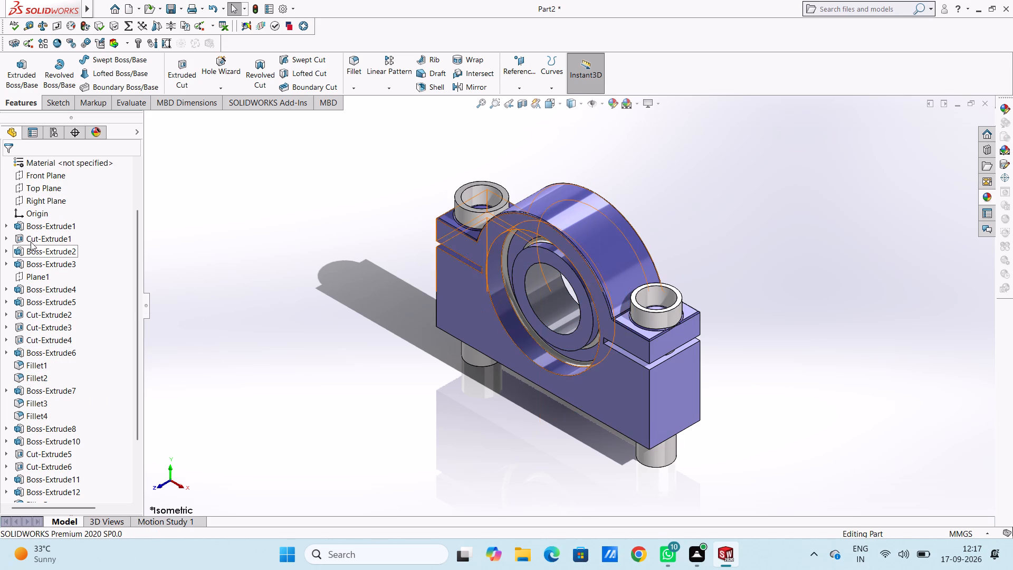
Re-examine the early features Boss-Extrude3, Boss-Extrude4, Boss-Extrude1 and Cut-Extrude1 by highlighting each on the model.
click(27, 260)
click(223, 297)
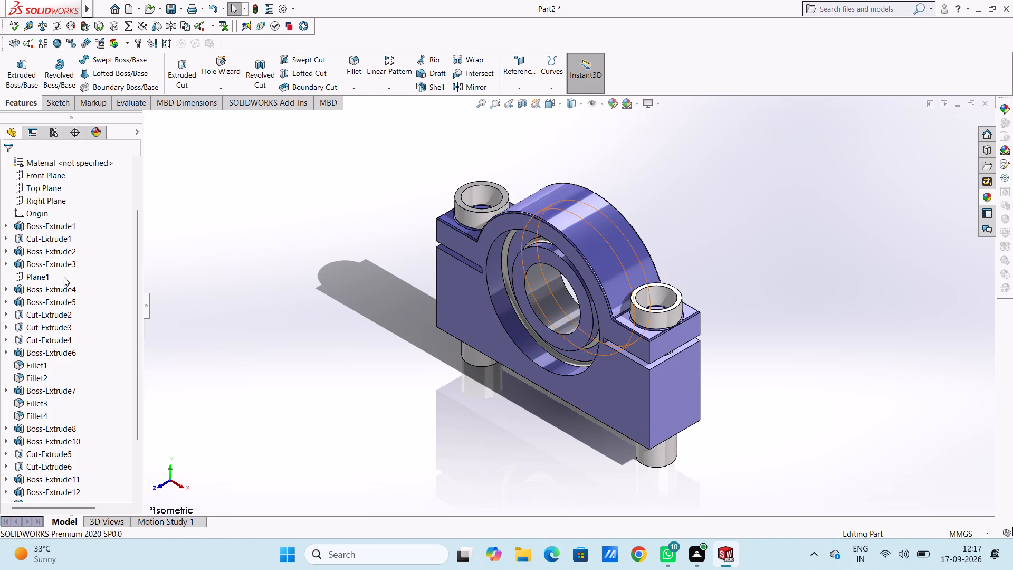
click(50, 290)
click(254, 325)
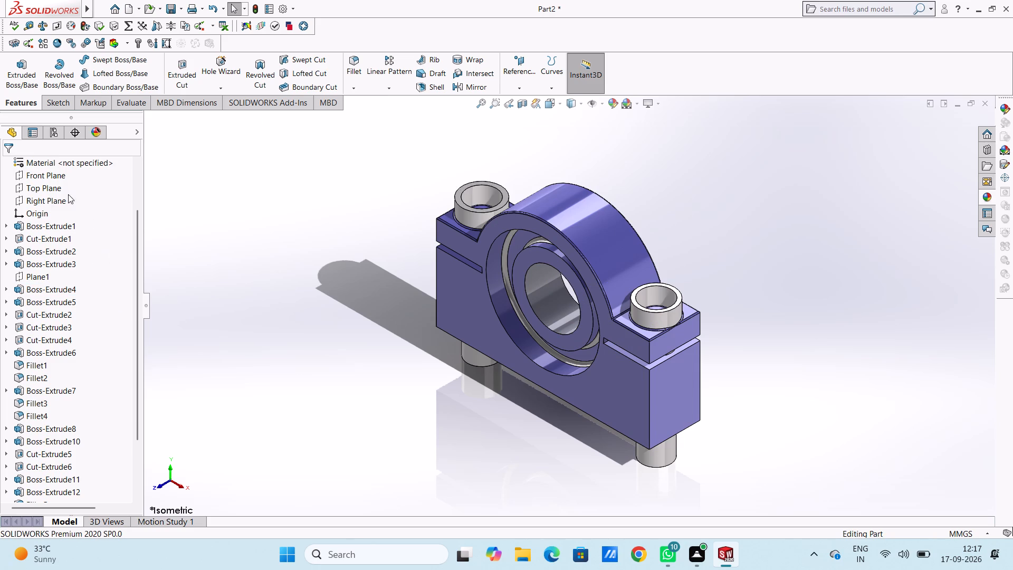
click(63, 227)
click(222, 265)
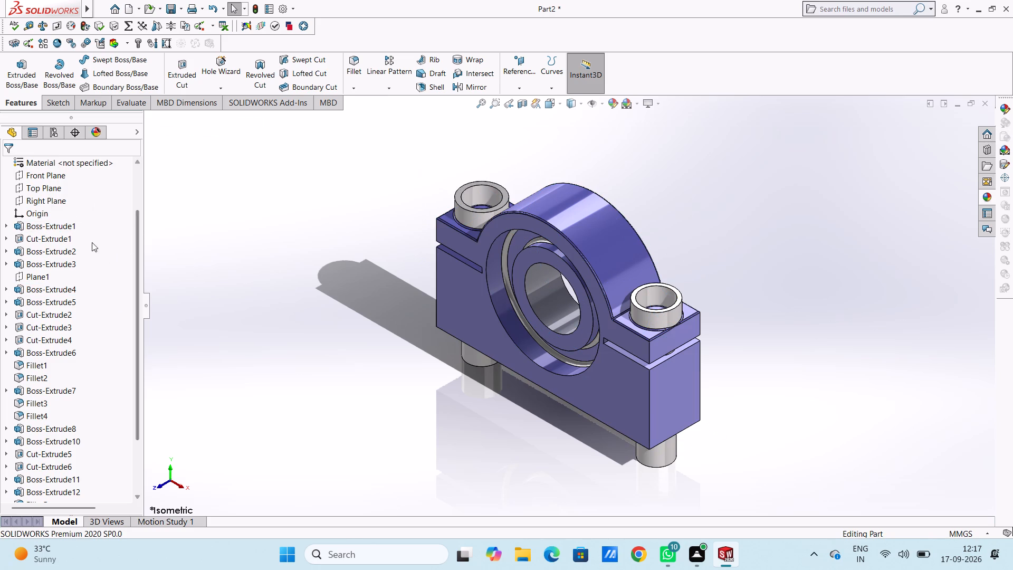
click(63, 235)
click(209, 279)
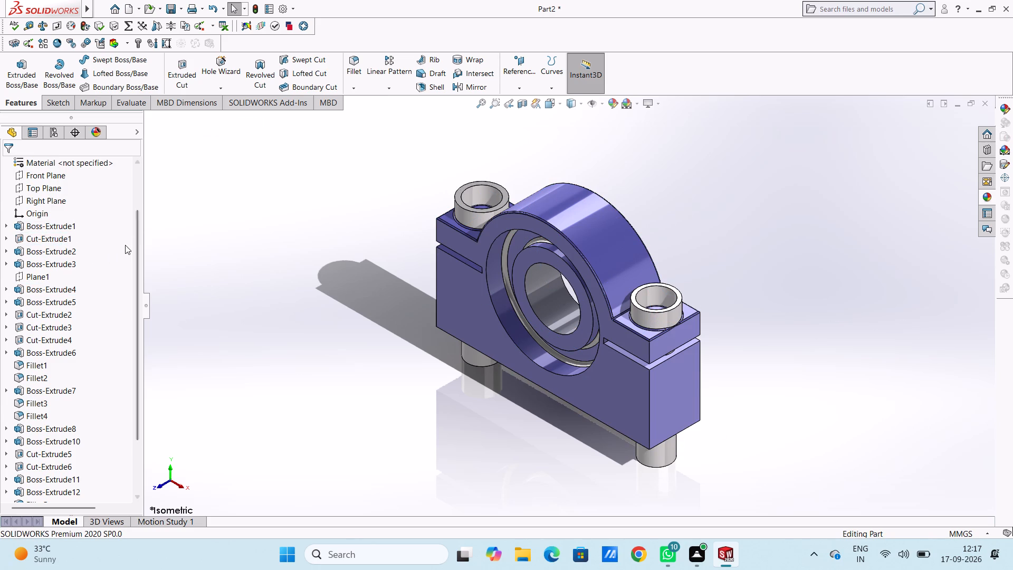
Examine each feature from Boss-Extrude3 through Cut-Extrude4 in order, including Plane1, by highlighting it on the model.
scroll(125, 245, down, 1)
click(71, 221)
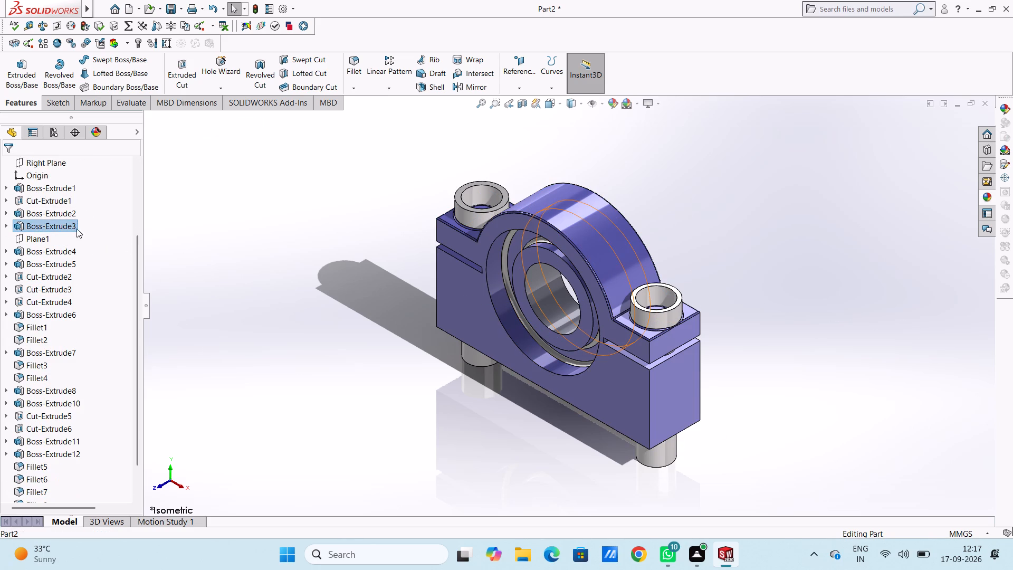
click(199, 304)
click(52, 239)
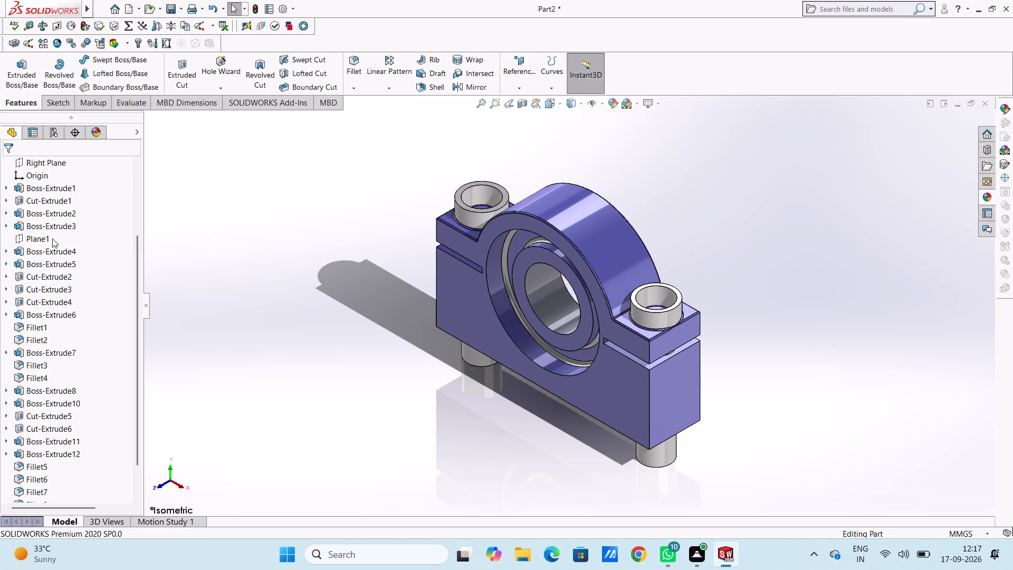
click(231, 332)
click(92, 251)
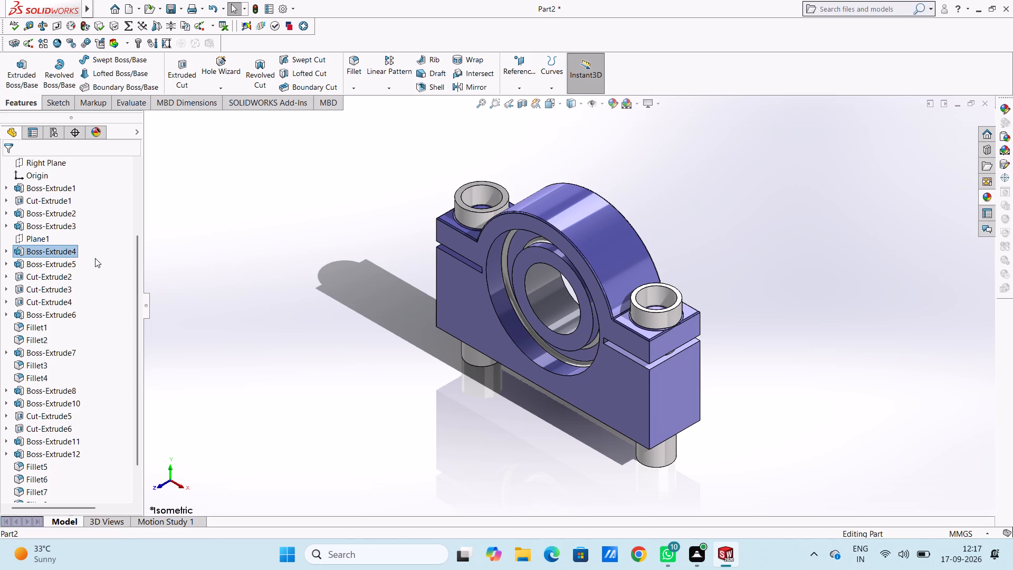
click(249, 316)
click(85, 267)
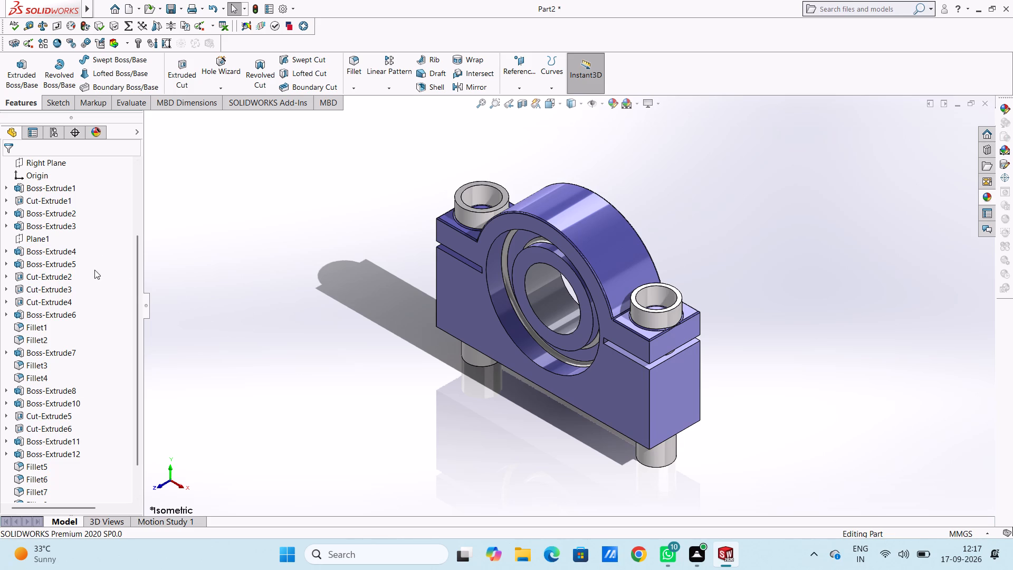
click(278, 318)
click(77, 273)
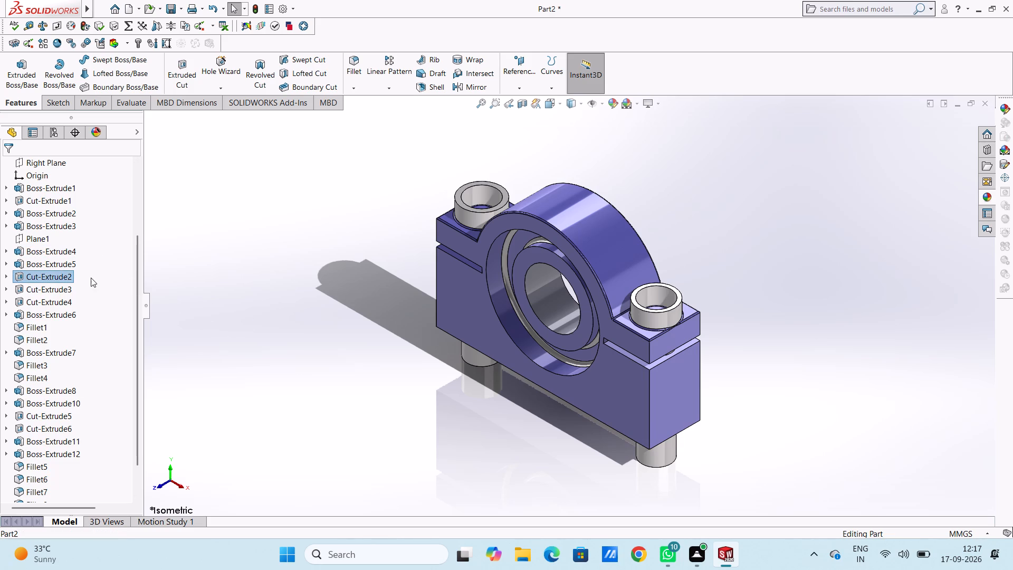
click(260, 311)
click(75, 288)
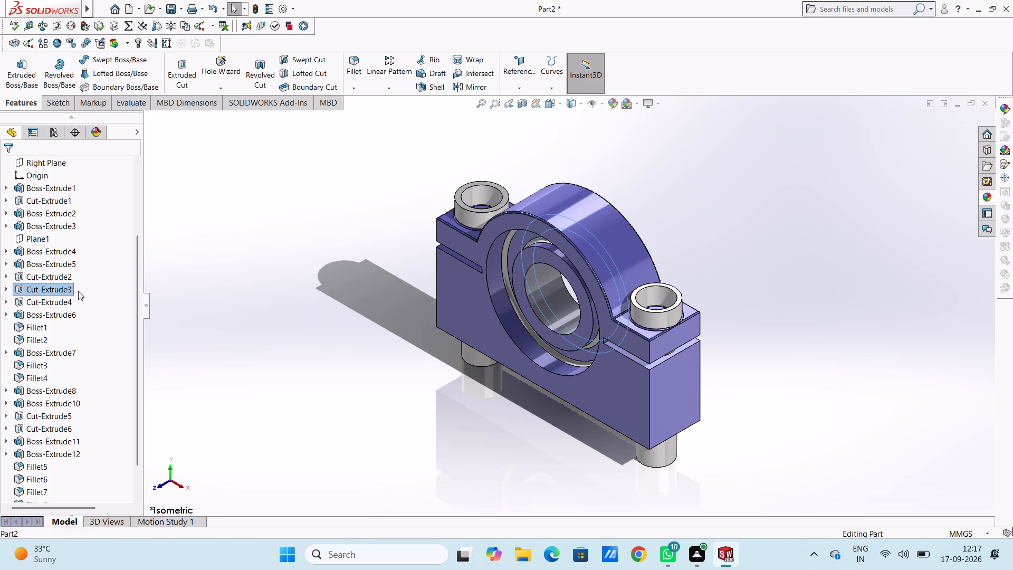
click(361, 339)
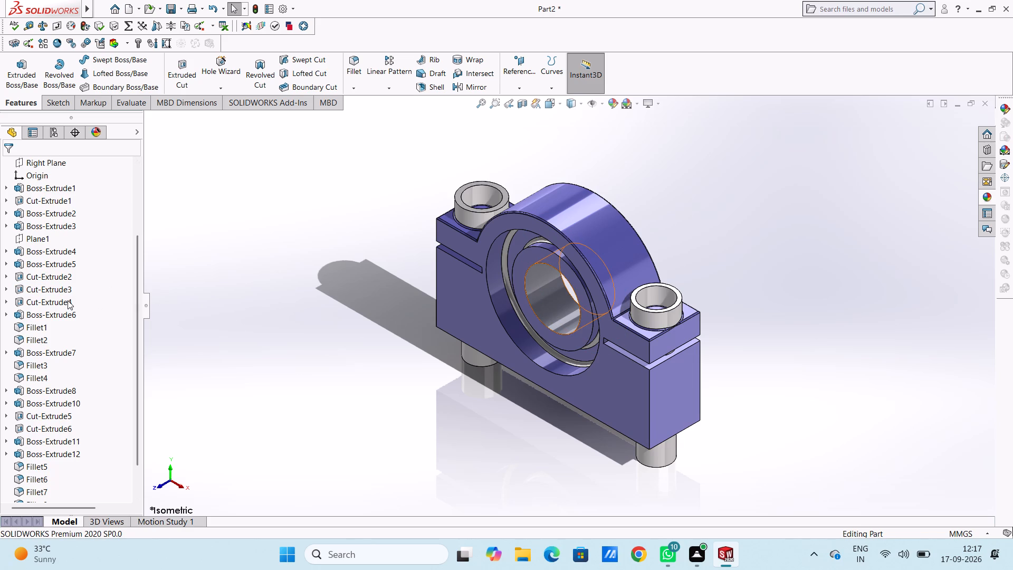
click(70, 300)
click(288, 356)
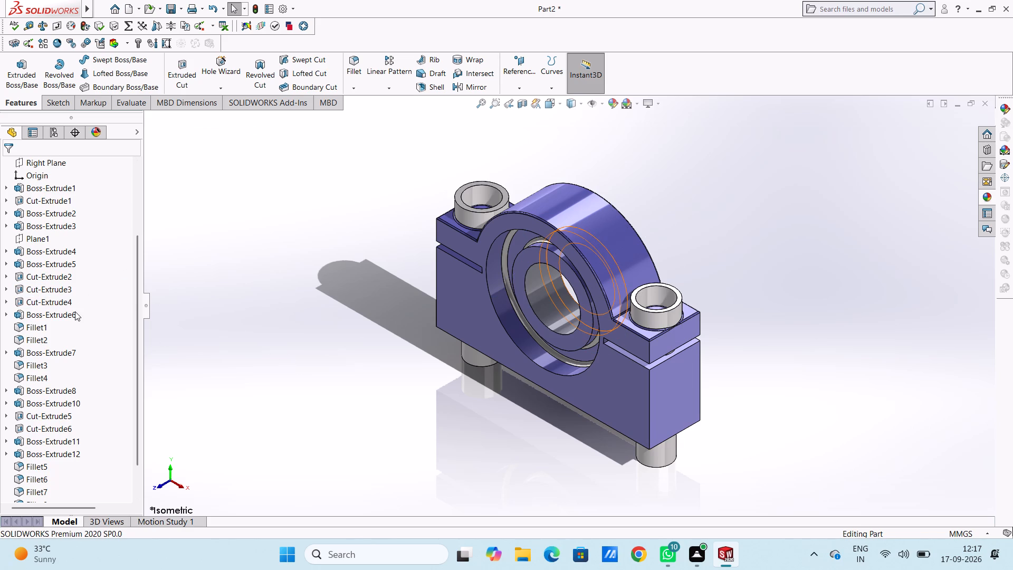
Examine the features from Boss-Extrude6 through the Fillet3 and Fillet4 pair, including Fillet1, Fillet2 and Boss-Extrude7.
click(75, 311)
drag(306, 357, 300, 357)
click(61, 332)
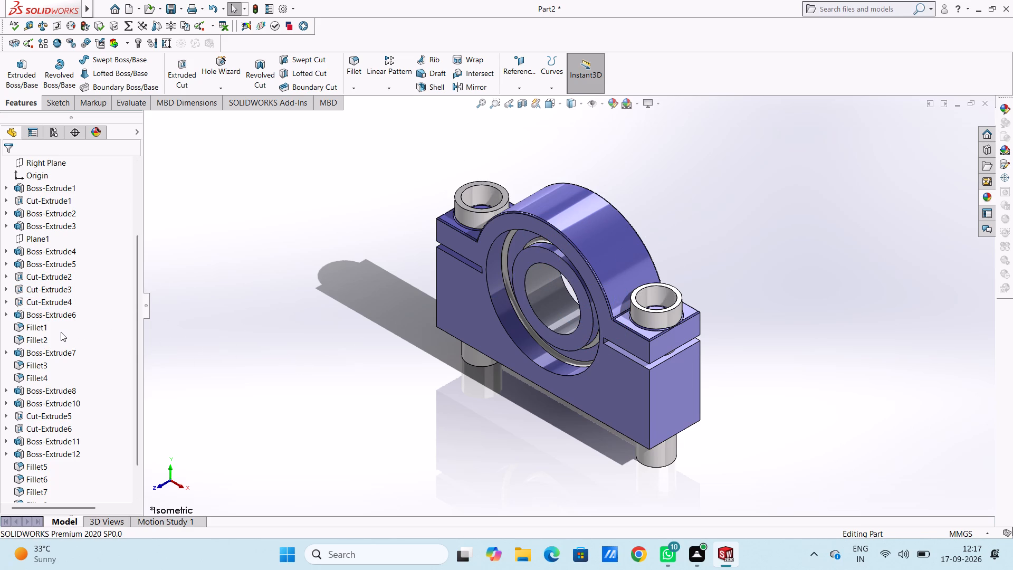
click(251, 372)
click(55, 338)
click(428, 374)
click(85, 353)
drag(429, 379, 421, 379)
click(64, 364)
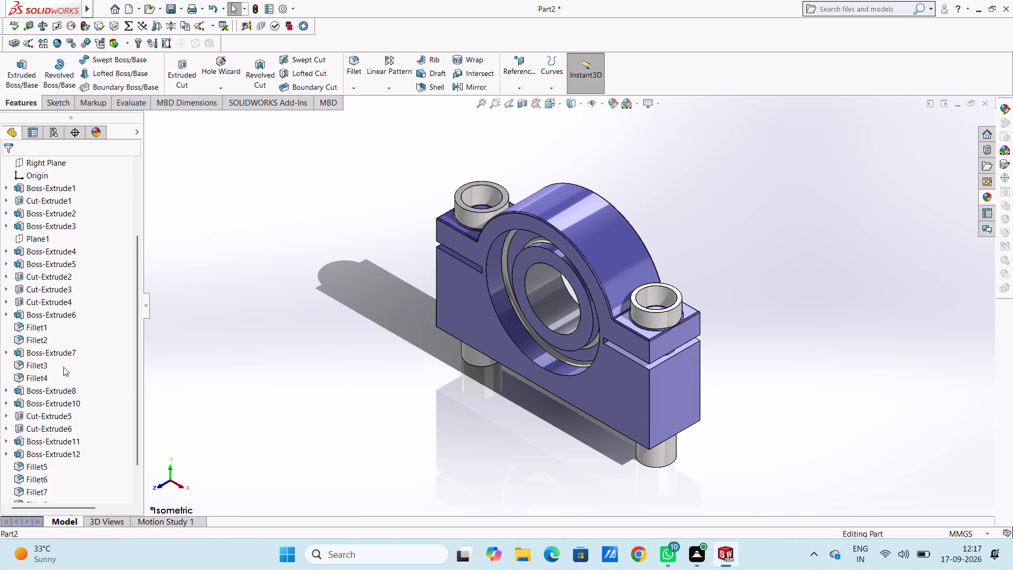
click(333, 407)
scroll(114, 360, down, 4)
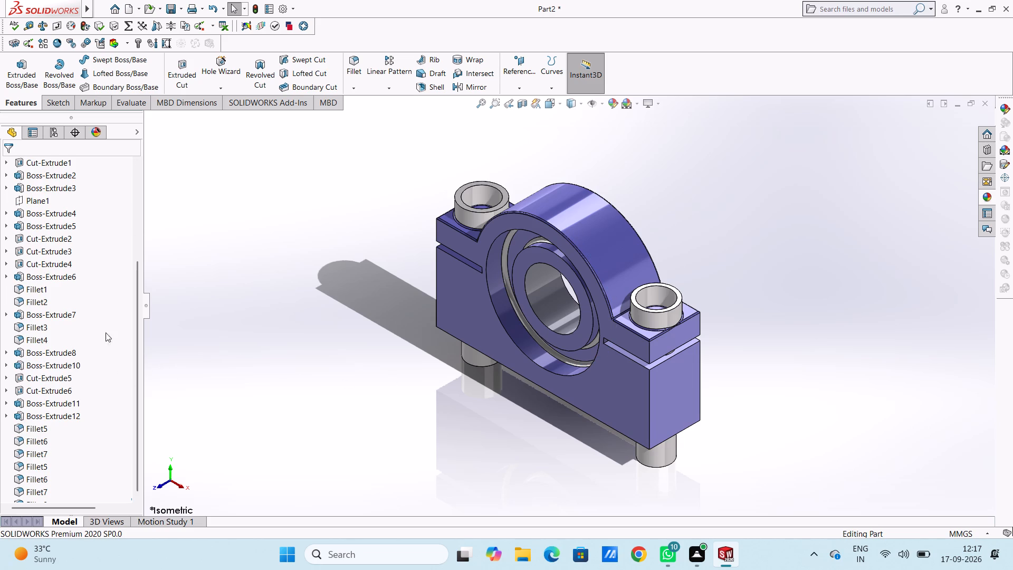
drag(92, 305, 92, 313)
click(349, 402)
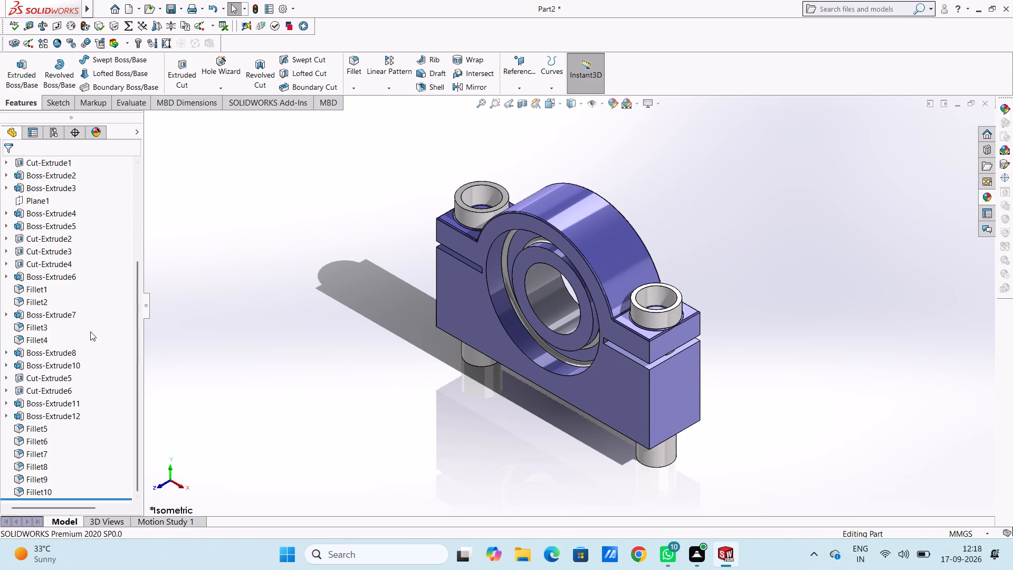
click(80, 329)
click(293, 395)
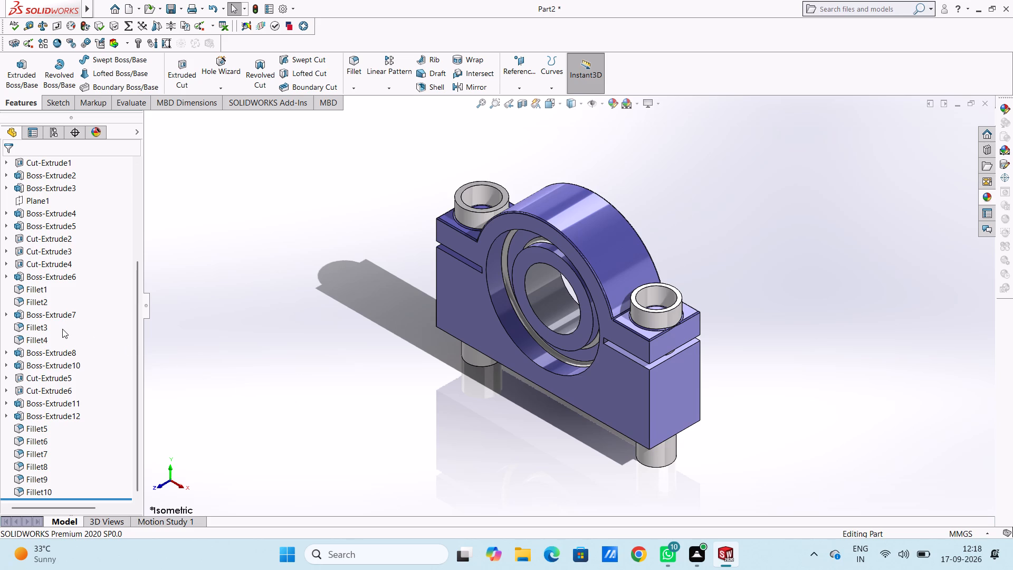
click(58, 333)
click(383, 398)
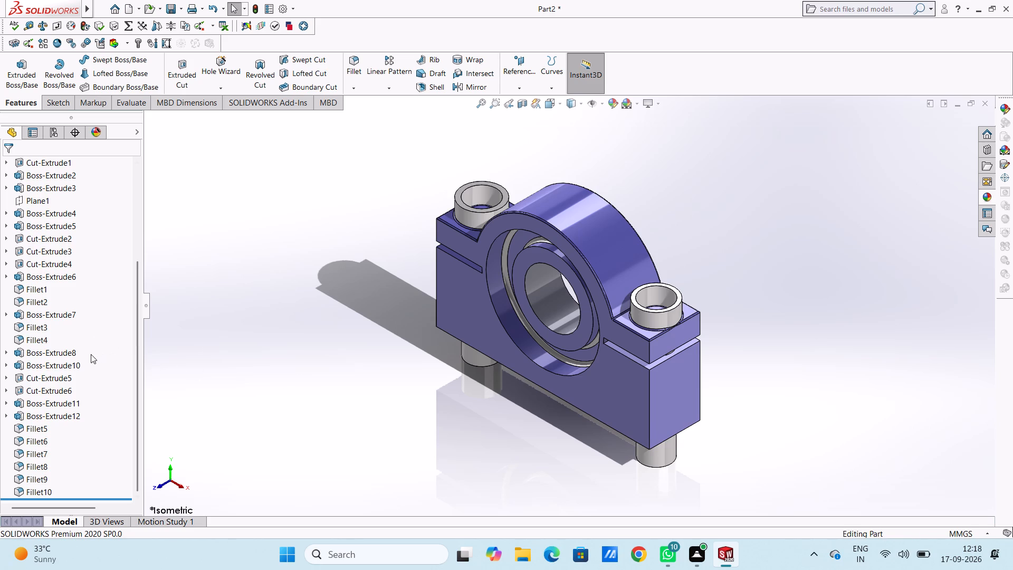
Examine Boss-Extrude8, Boss-Extrude10, Cut-Extrude5, Cut-Extrude6, Boss-Extrude11, Boss-Extrude12 and Fillet5 one after another on the model.
click(91, 354)
drag(357, 414, 350, 414)
click(85, 363)
drag(468, 434, 442, 431)
click(79, 376)
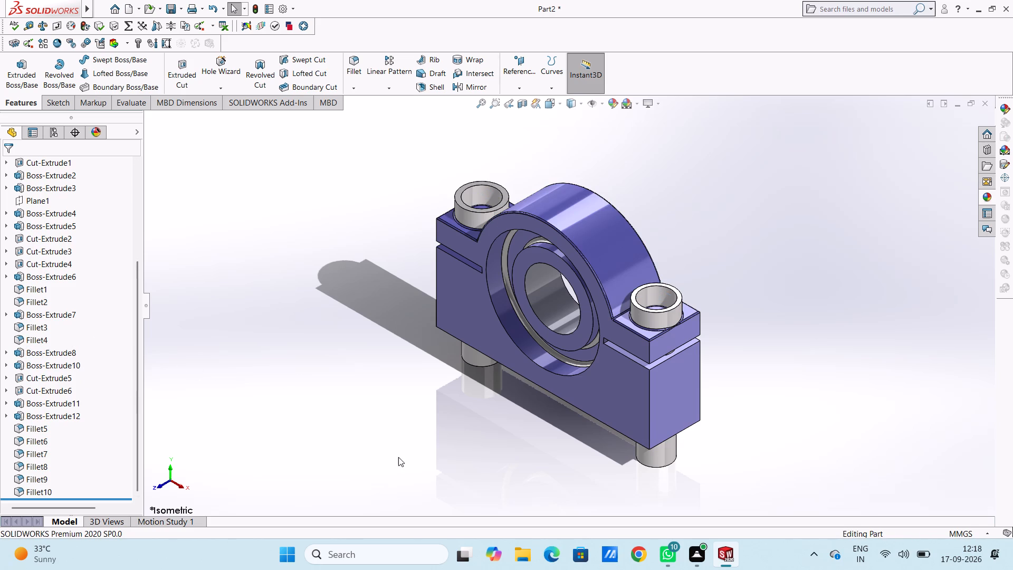
click(398, 457)
click(89, 391)
drag(426, 414, 421, 414)
click(94, 406)
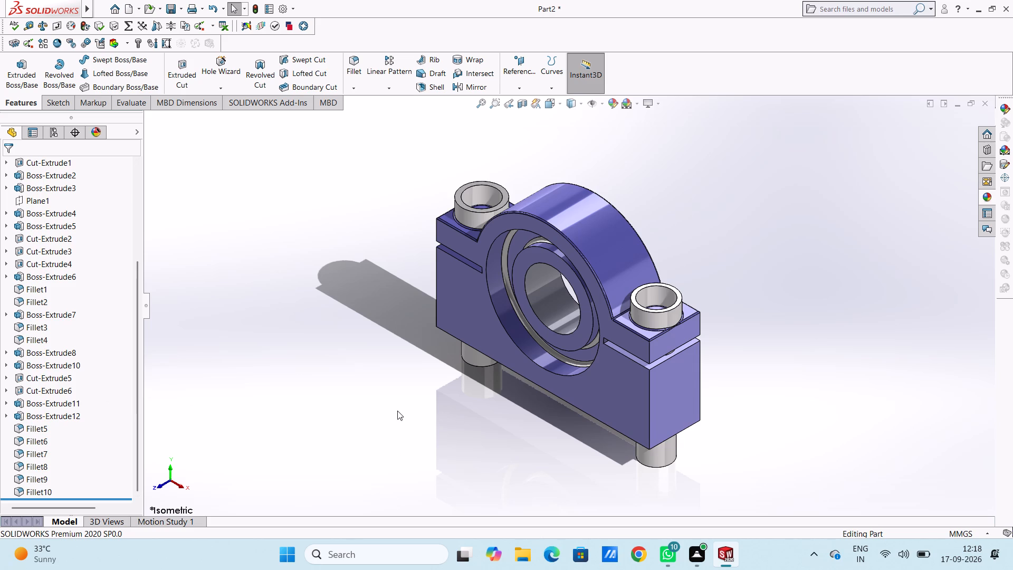
click(397, 410)
click(90, 414)
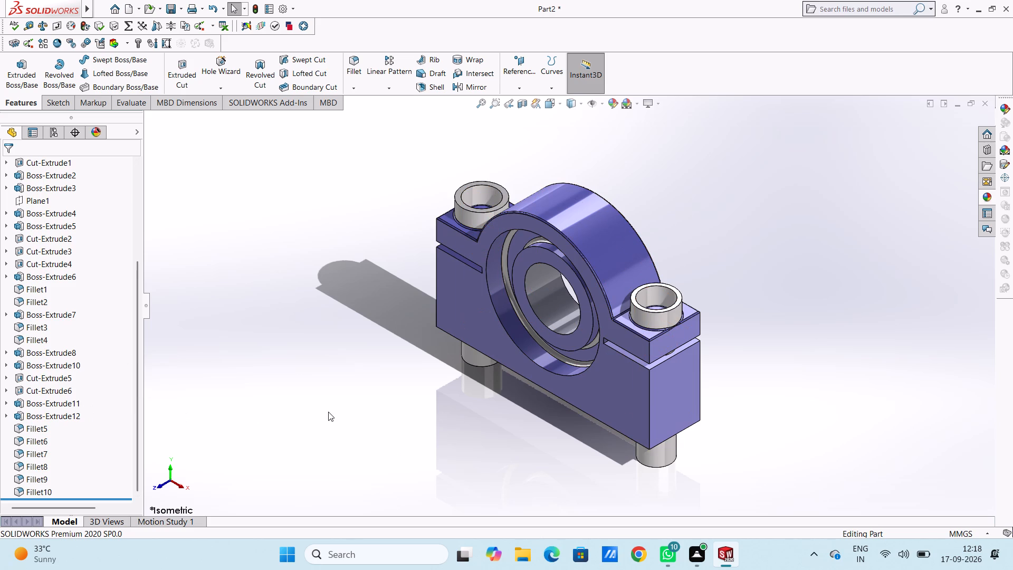
click(328, 412)
click(52, 431)
click(294, 448)
Examine Fillet6 through Fillet10 one after another on the model, and re-examine Boss-Extrude2 near the start of the history.
scroll(83, 417, down, 3)
click(58, 436)
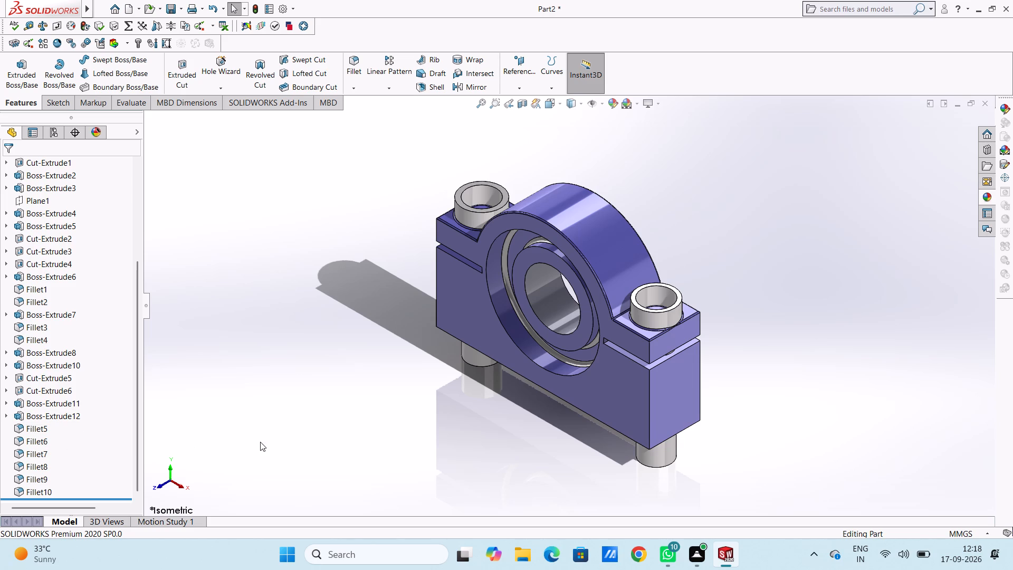
click(260, 441)
click(51, 450)
click(267, 451)
click(70, 463)
click(308, 453)
click(60, 478)
click(294, 448)
click(73, 488)
click(231, 361)
click(82, 170)
click(237, 290)
click(93, 181)
click(271, 276)
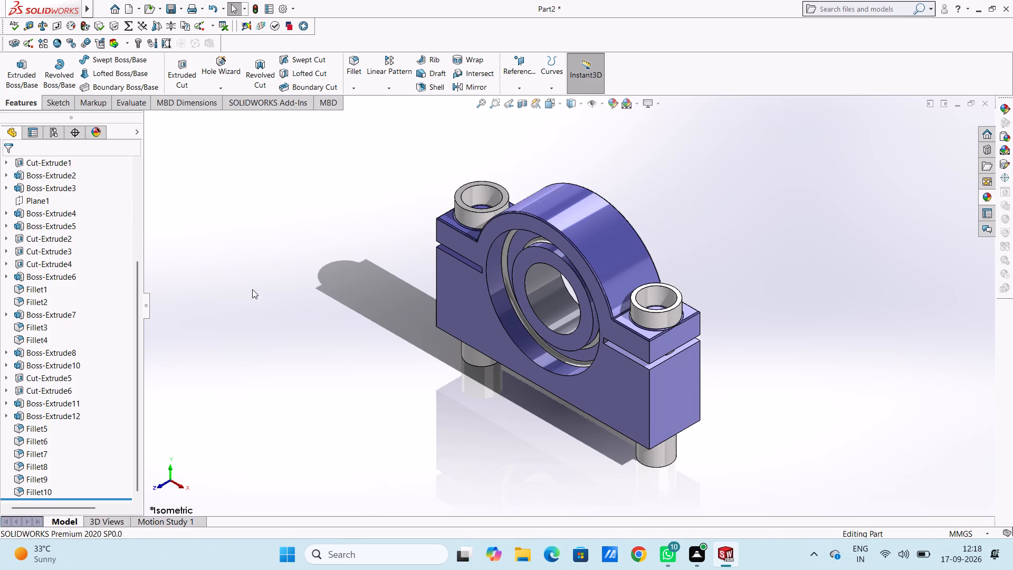
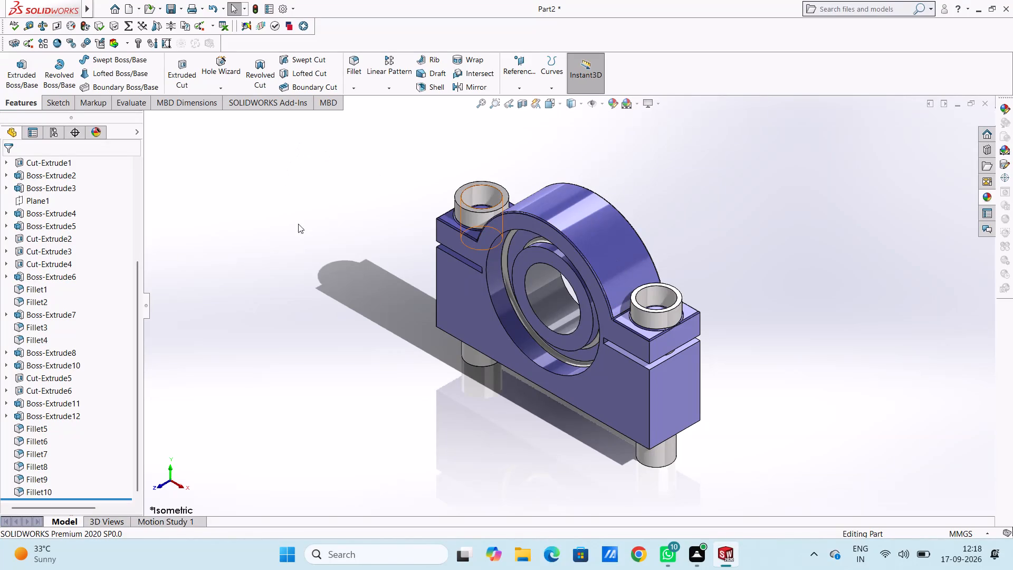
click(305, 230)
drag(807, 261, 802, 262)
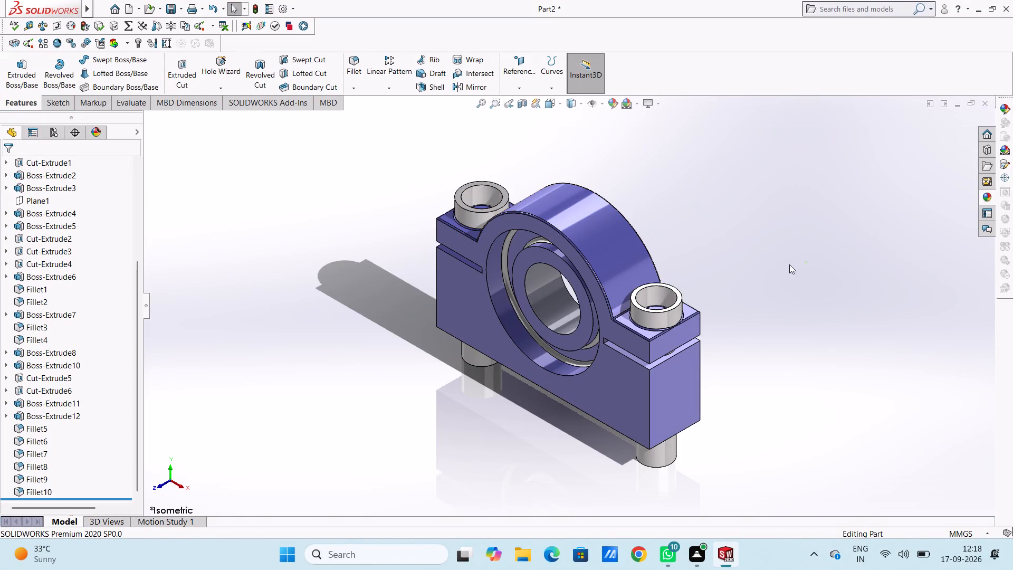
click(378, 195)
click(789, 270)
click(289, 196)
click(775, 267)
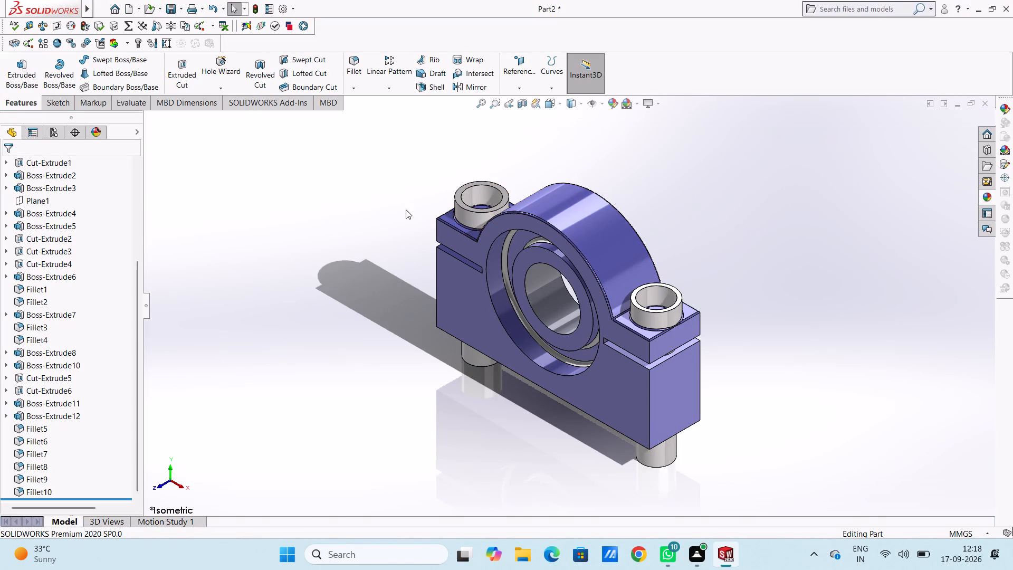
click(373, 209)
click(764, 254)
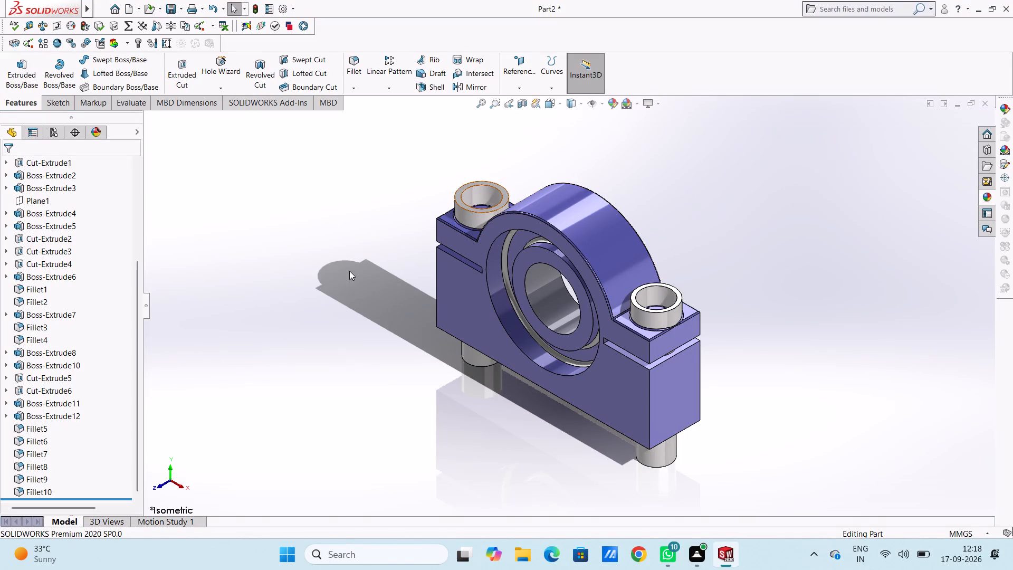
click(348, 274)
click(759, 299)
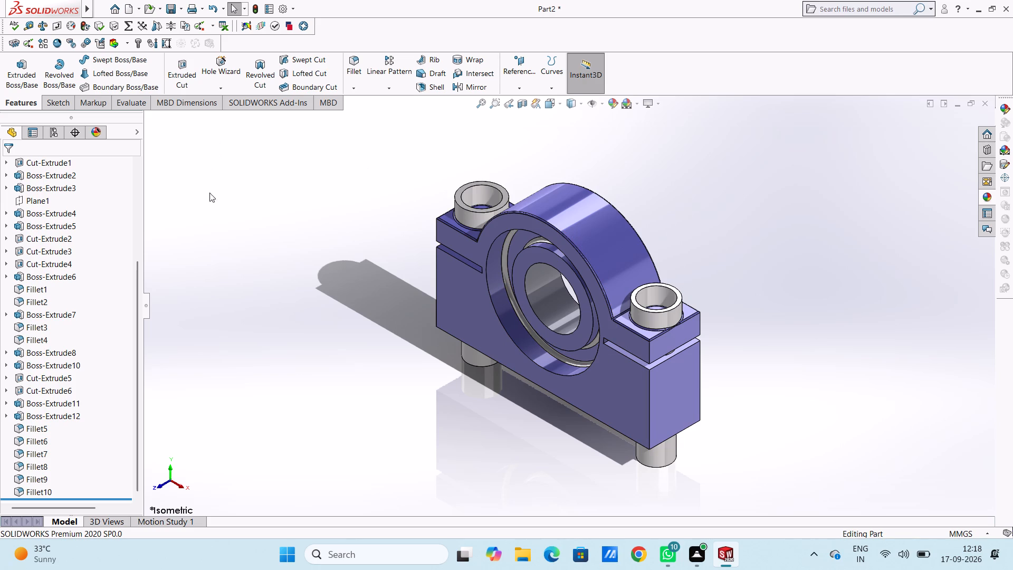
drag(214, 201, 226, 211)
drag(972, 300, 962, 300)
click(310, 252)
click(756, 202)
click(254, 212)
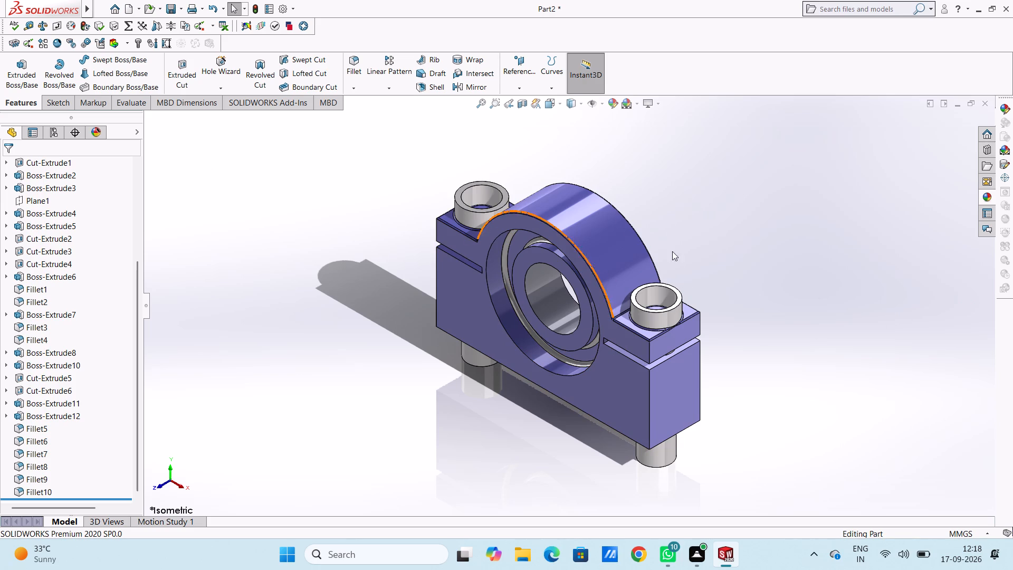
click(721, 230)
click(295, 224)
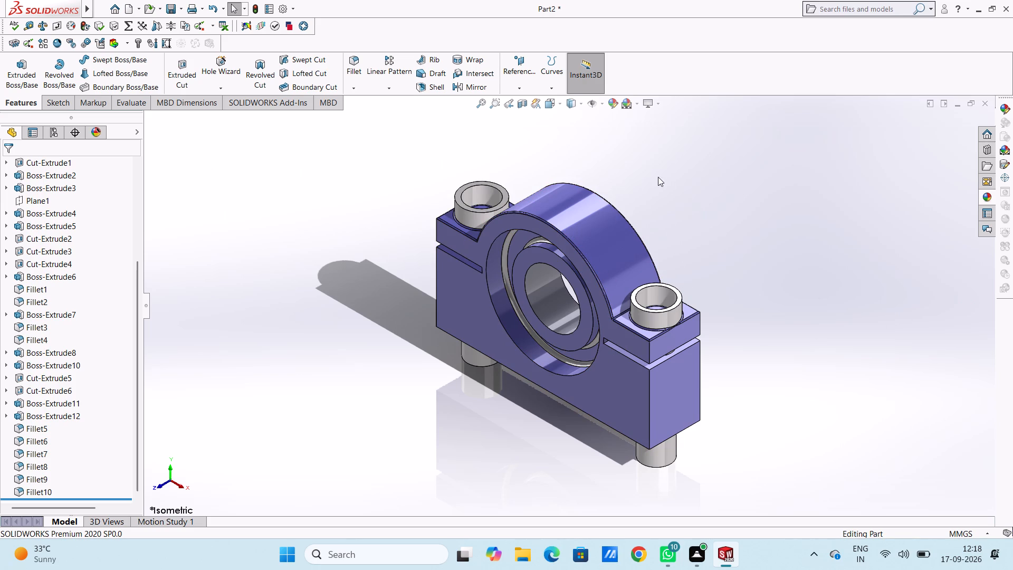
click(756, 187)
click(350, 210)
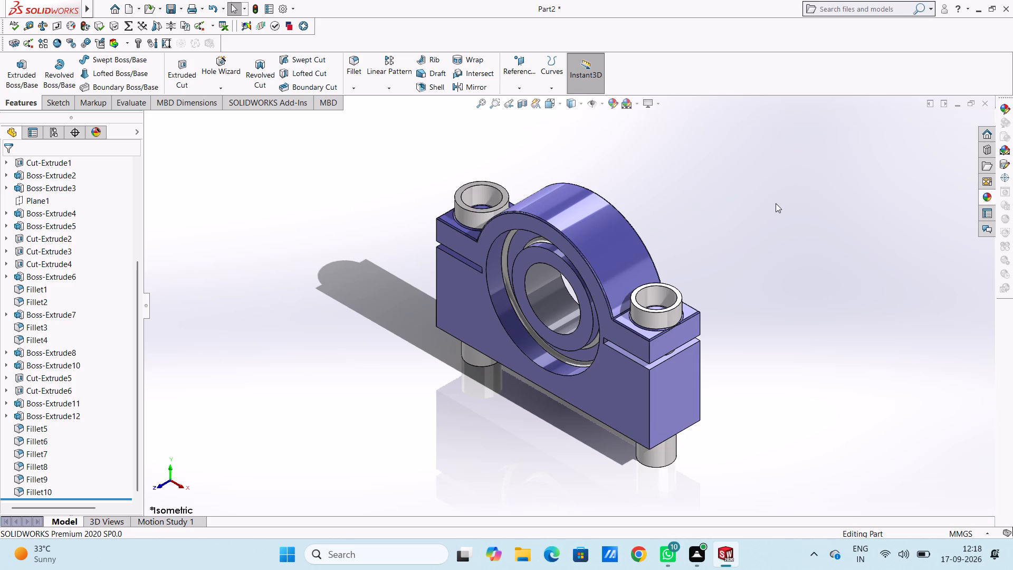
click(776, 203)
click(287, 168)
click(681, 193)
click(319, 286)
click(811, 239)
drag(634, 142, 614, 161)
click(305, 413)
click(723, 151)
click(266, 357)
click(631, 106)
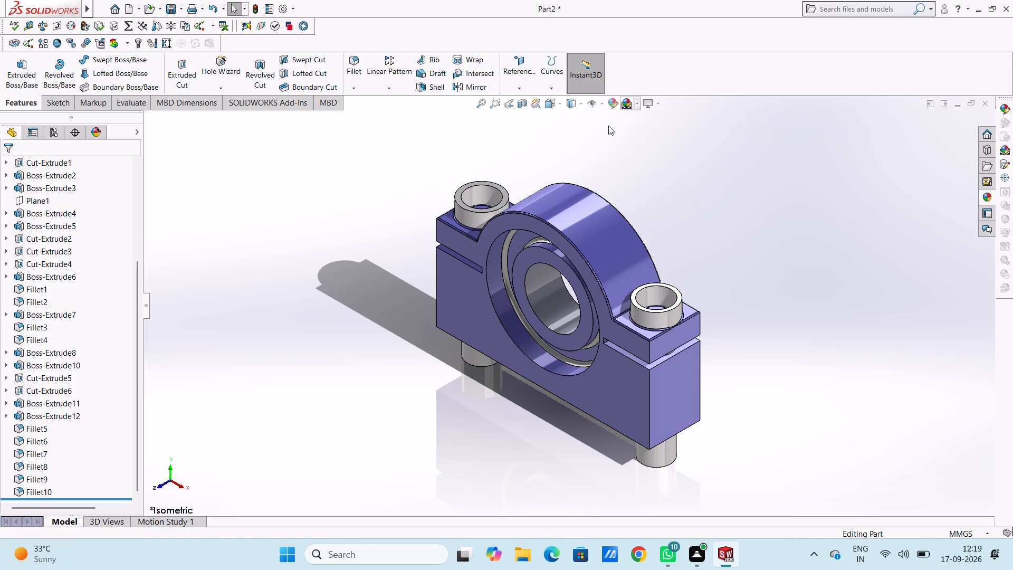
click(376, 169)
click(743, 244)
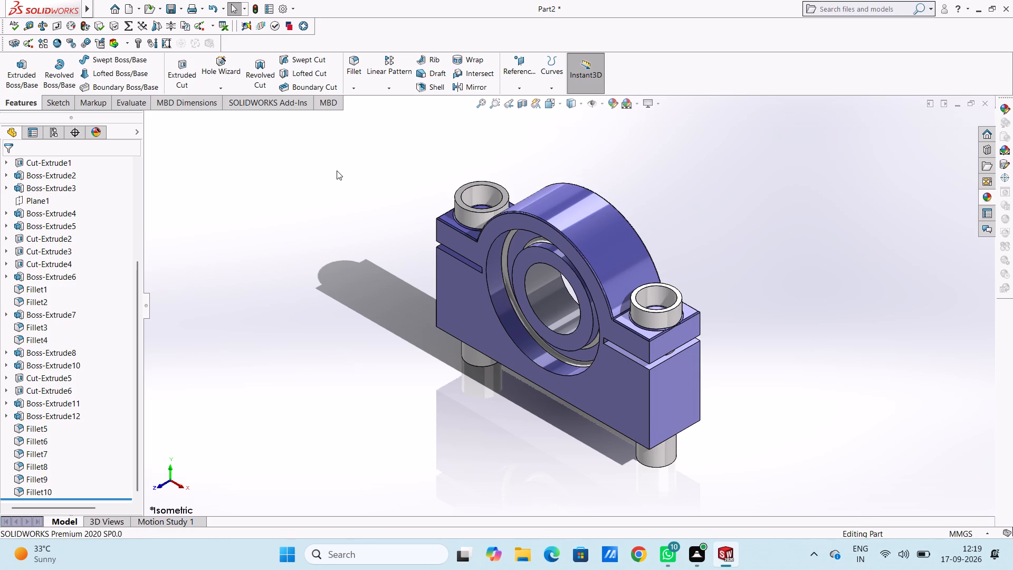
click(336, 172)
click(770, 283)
Save the part in the Documents folder as 55mm bore ball bearing pedestal, in SOLIDWORKS Part format.
key(ctrl+s)
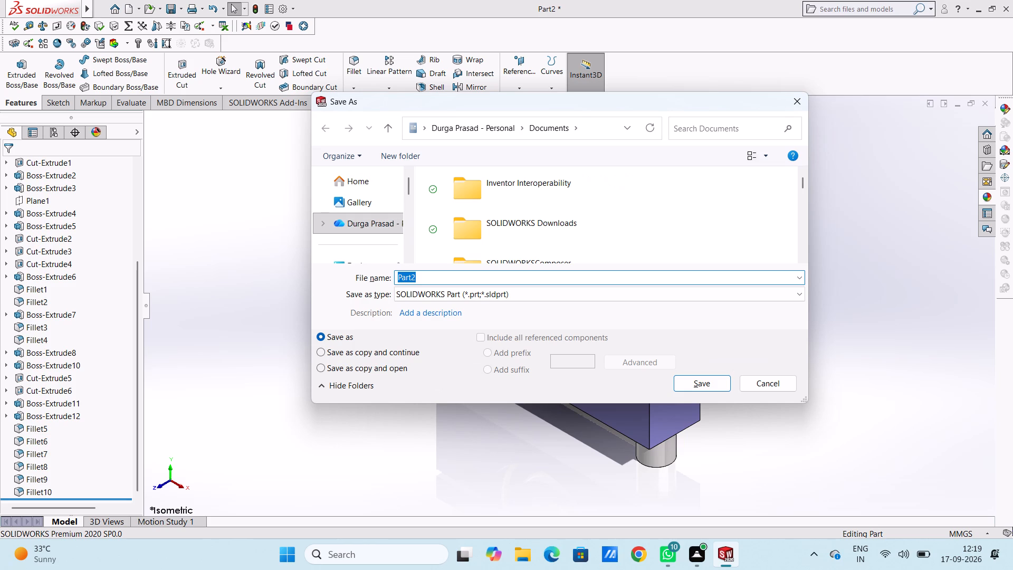
text(55)
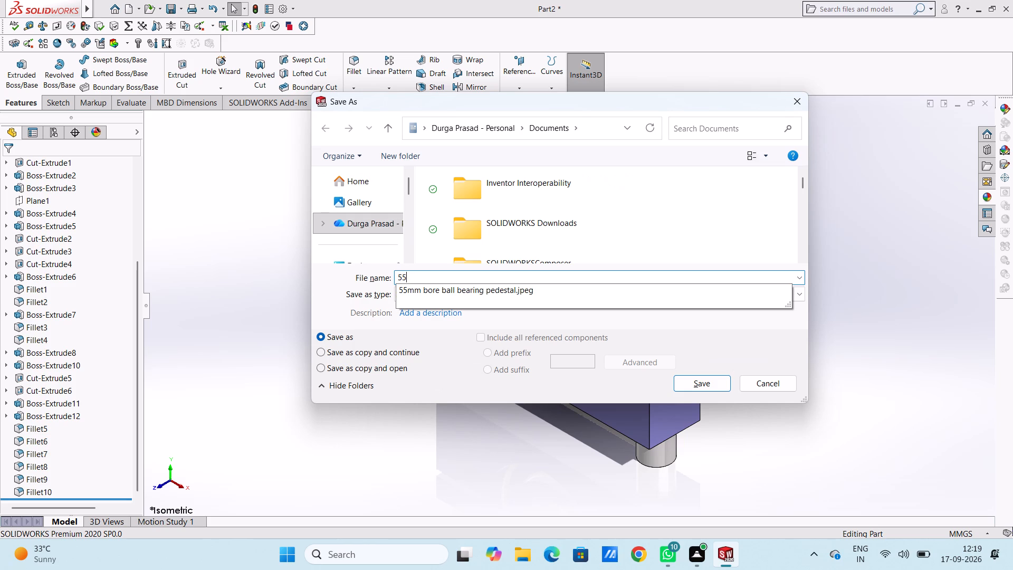
key(space)
key(BackSpace)
text(mm)
key(space)
text(bore)
key(space)
text(ball)
key(space)
text(bearing)
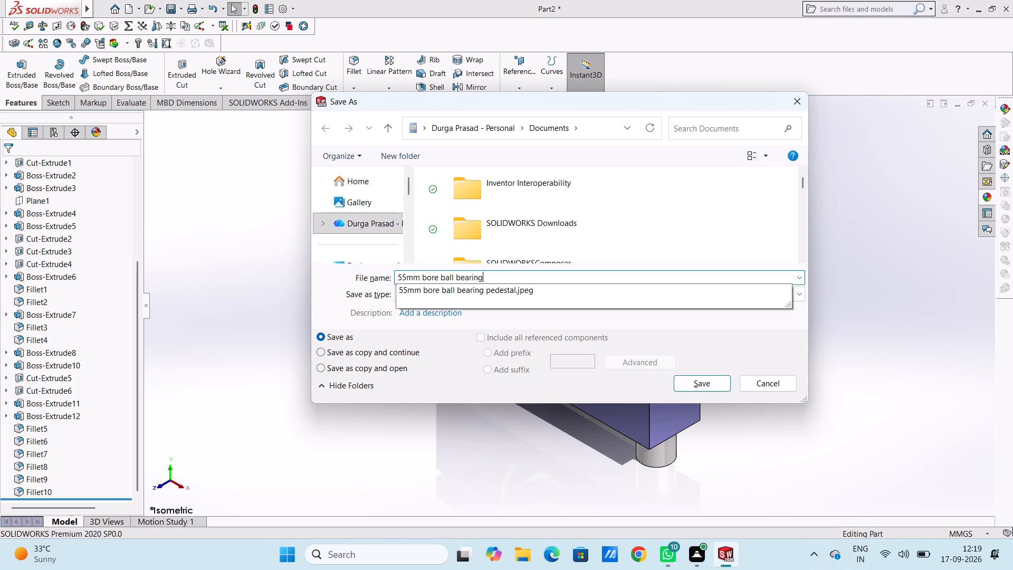
key(space)
key(p)
text(edestal)
click(705, 385)
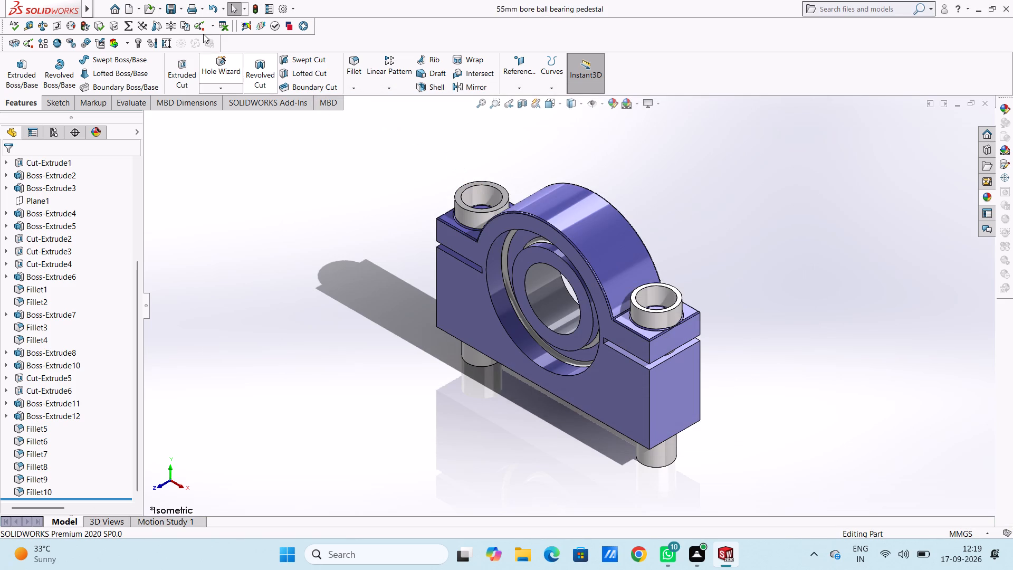
Save a PDF version of the part as 55mm bore ball bearing pedestal in the Documents folder.
click(181, 10)
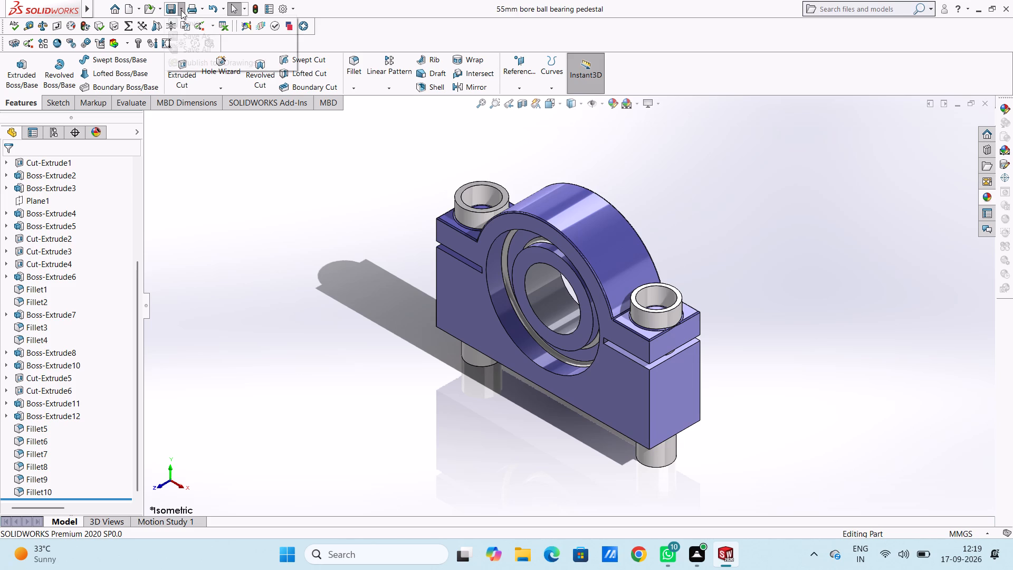
click(192, 37)
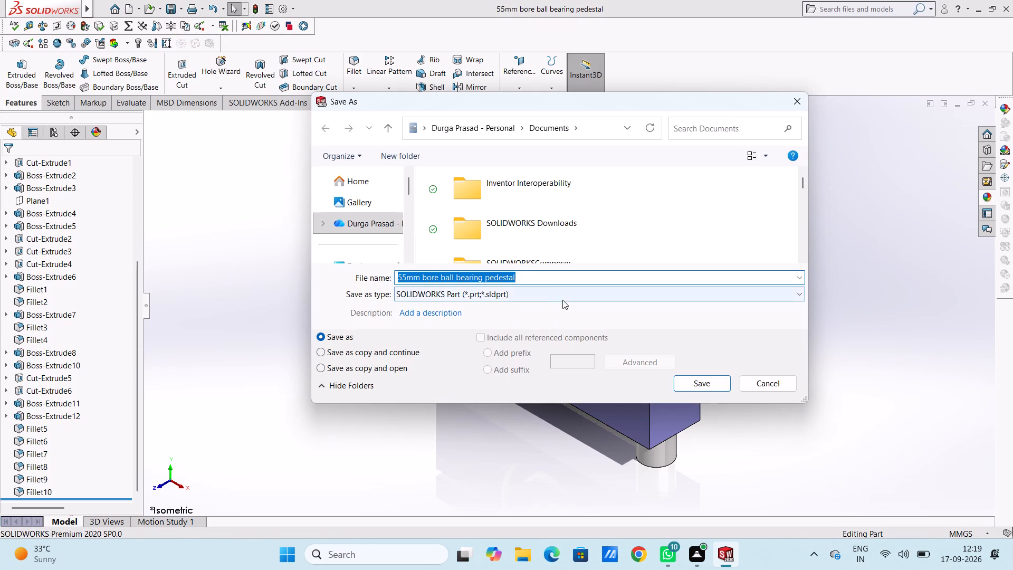
click(563, 297)
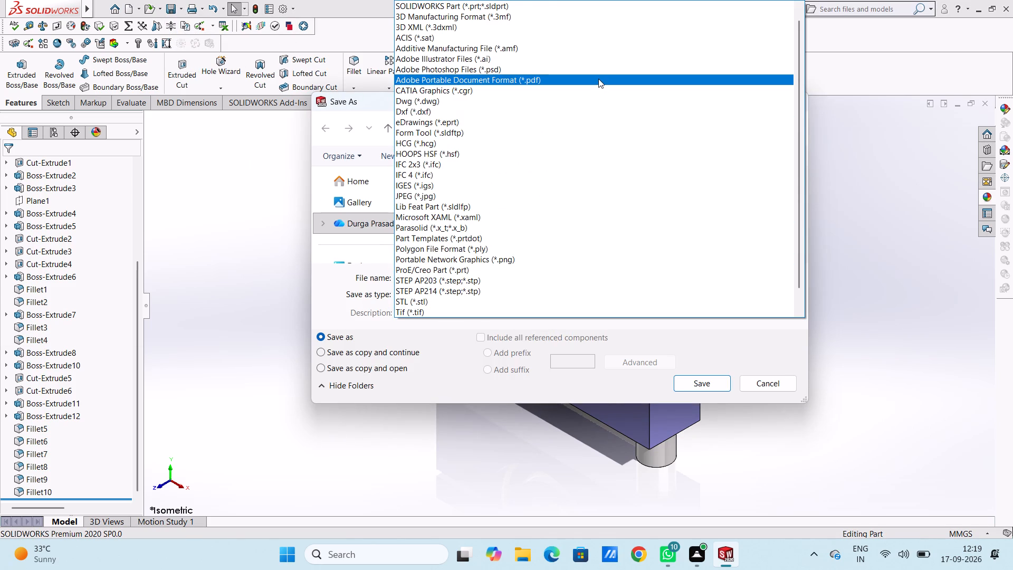
click(598, 79)
scroll(658, 363, down, 3)
click(686, 405)
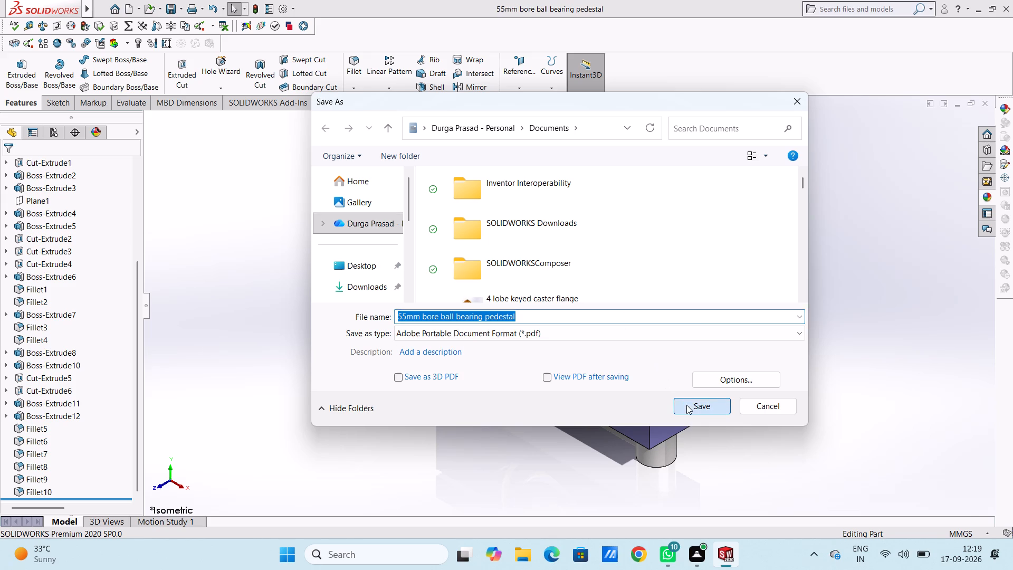